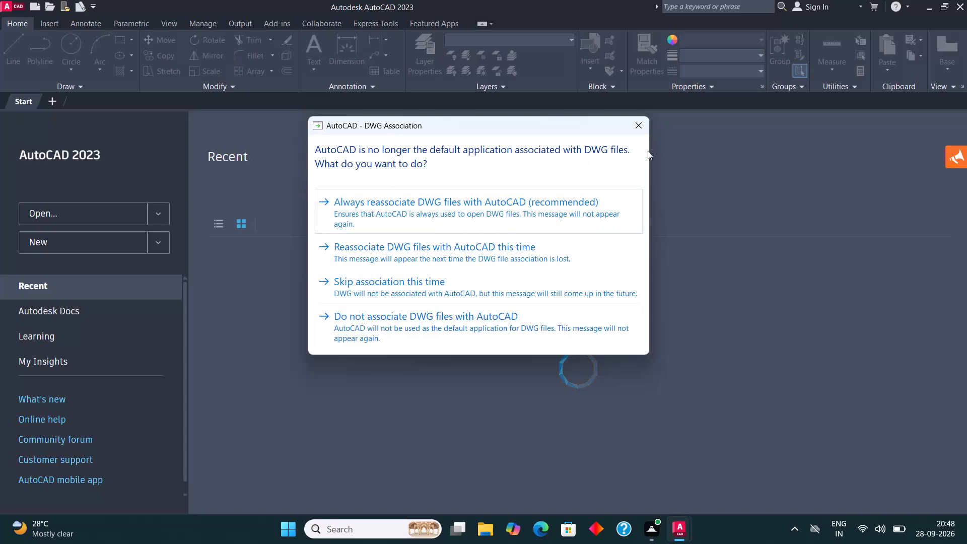
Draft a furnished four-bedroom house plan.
Dismiss the DWG file association prompt and create a new drawing.
left_click(641, 133)
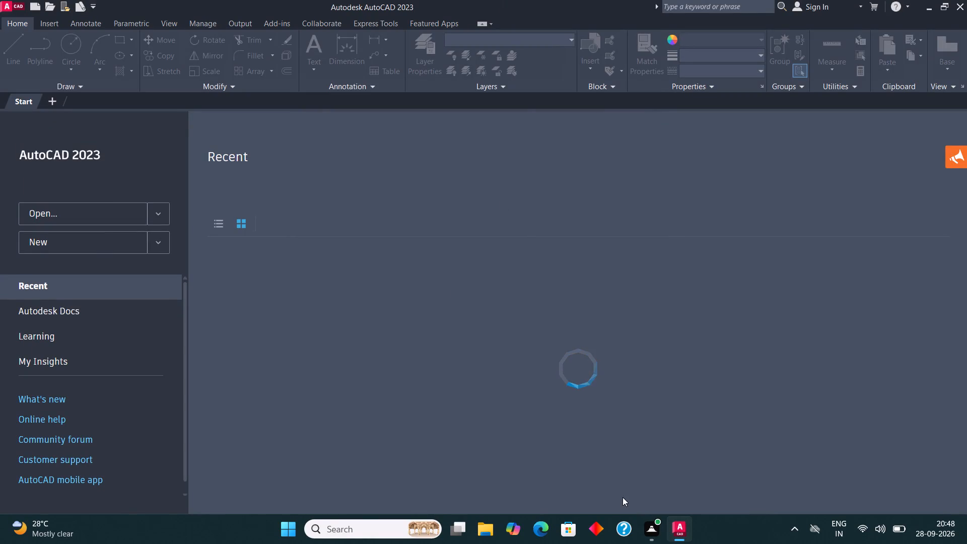
left_click(100, 235)
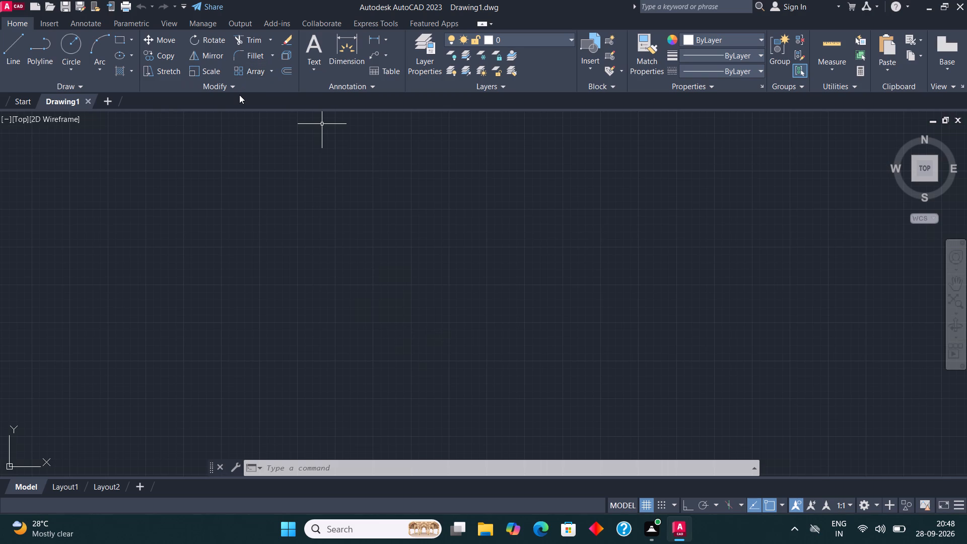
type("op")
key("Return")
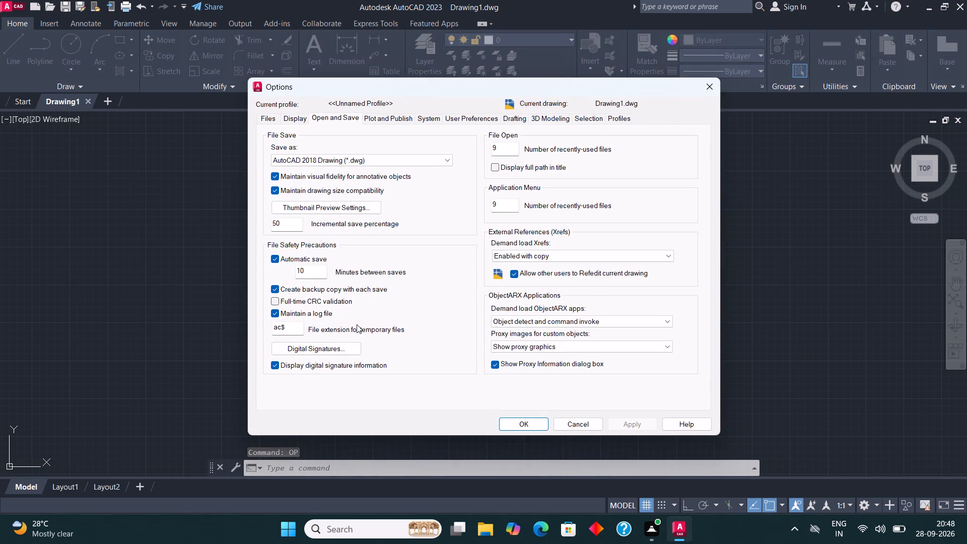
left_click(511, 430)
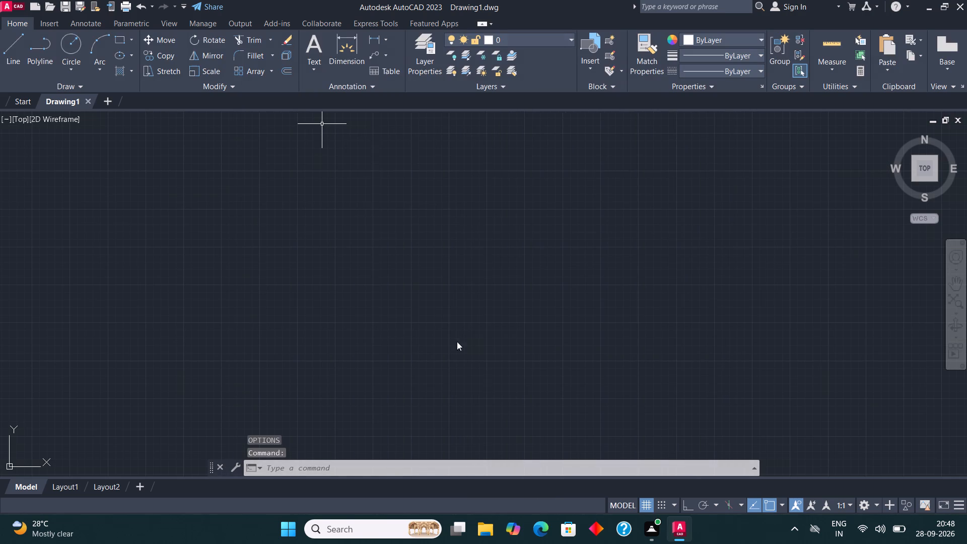
Configure the drawing units to Architectural length with 0'-0" precision and an insertion scale in inches.
type("un")
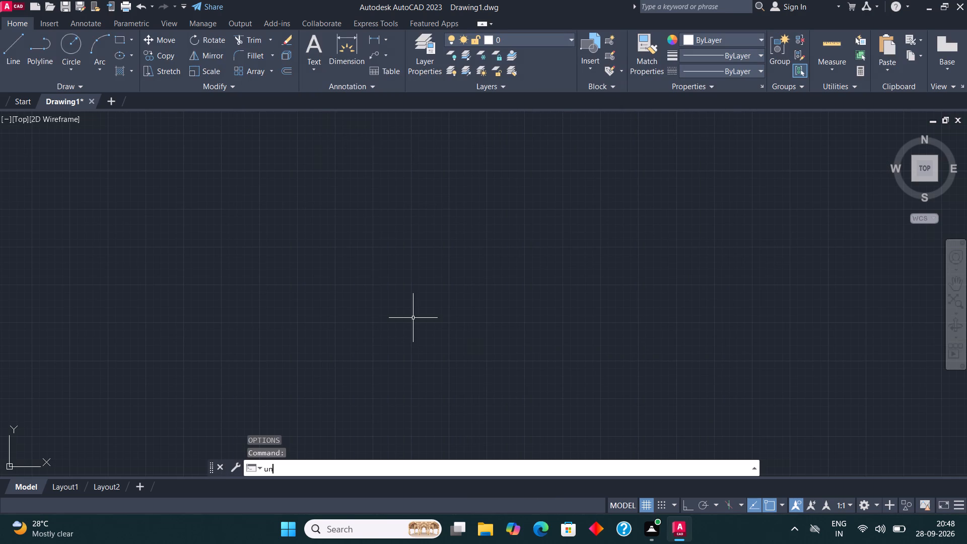
key("Return")
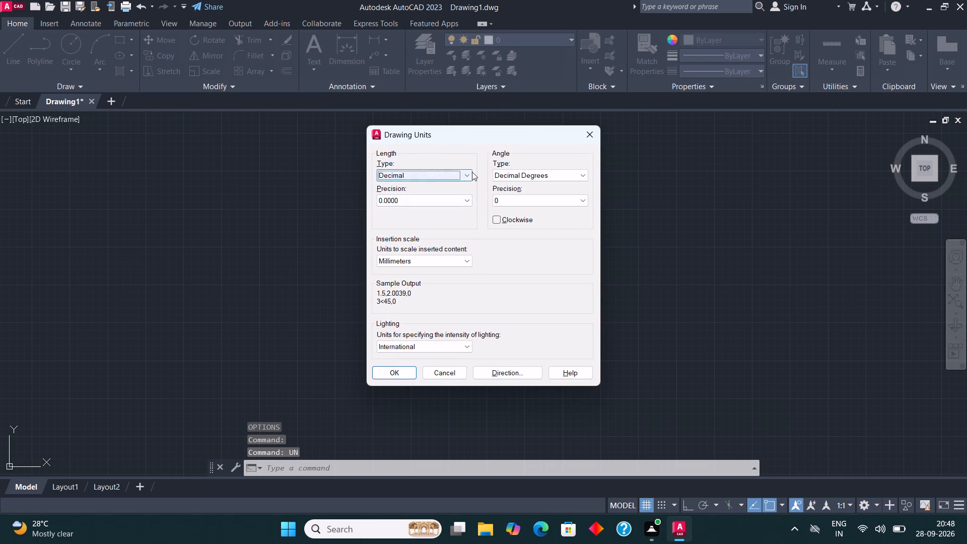
left_click(469, 175)
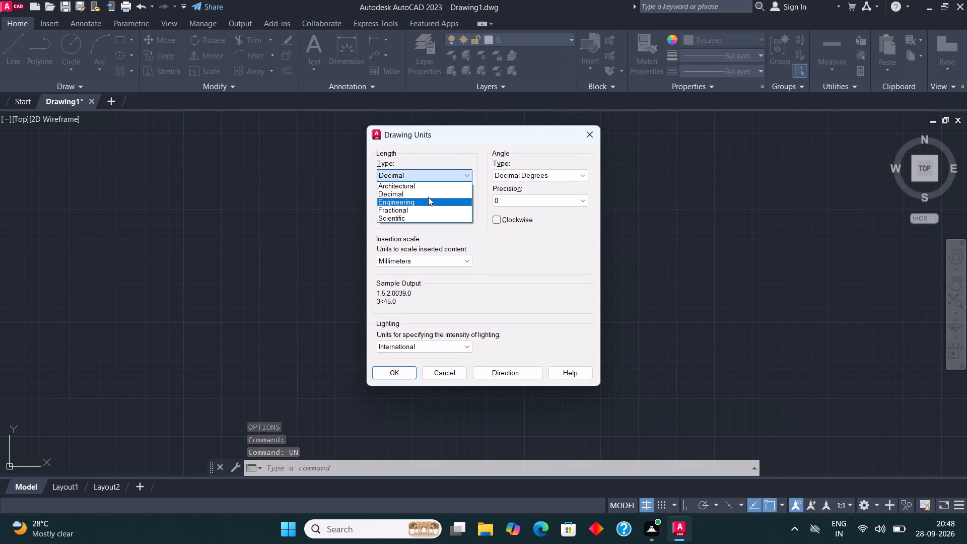
left_click(427, 189)
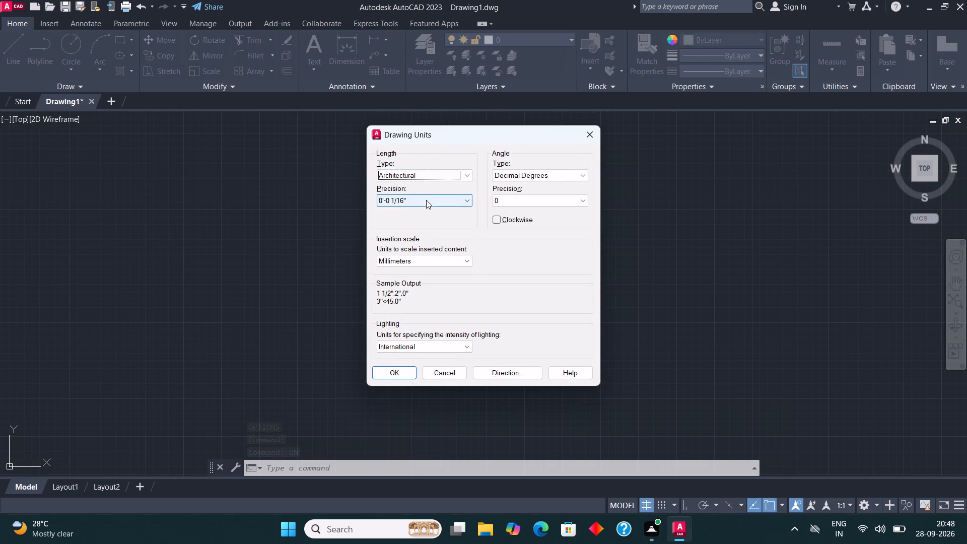
left_click(426, 200)
left_click(413, 214)
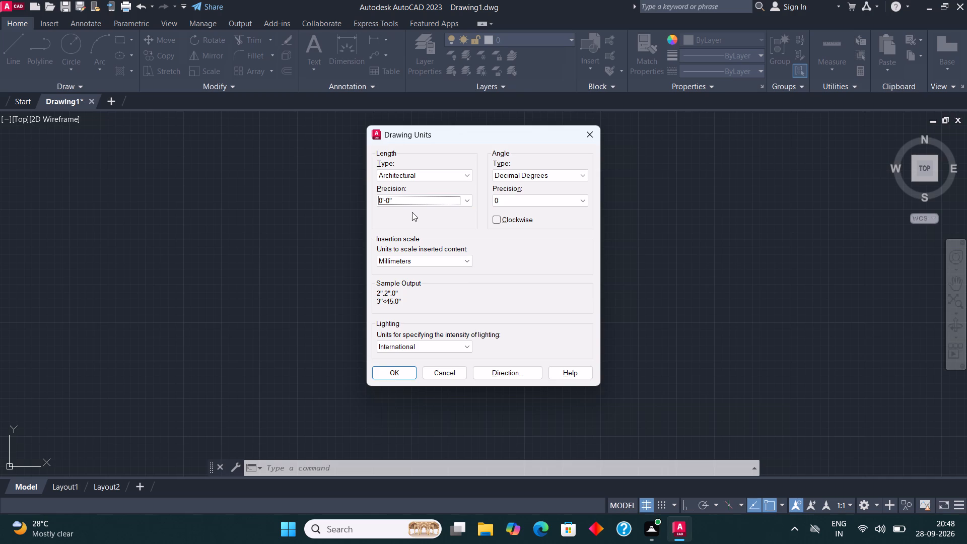
left_click(426, 263)
left_click(415, 276)
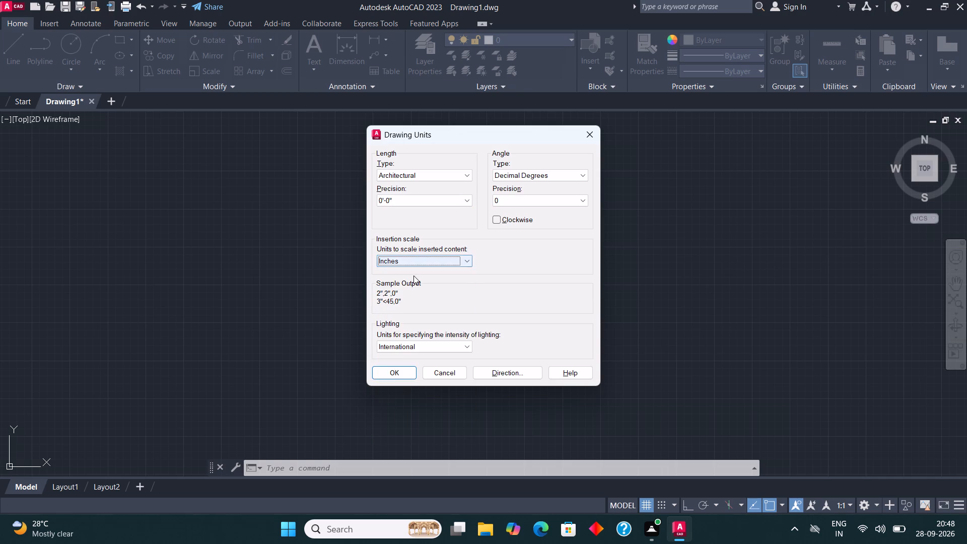
left_click(401, 377)
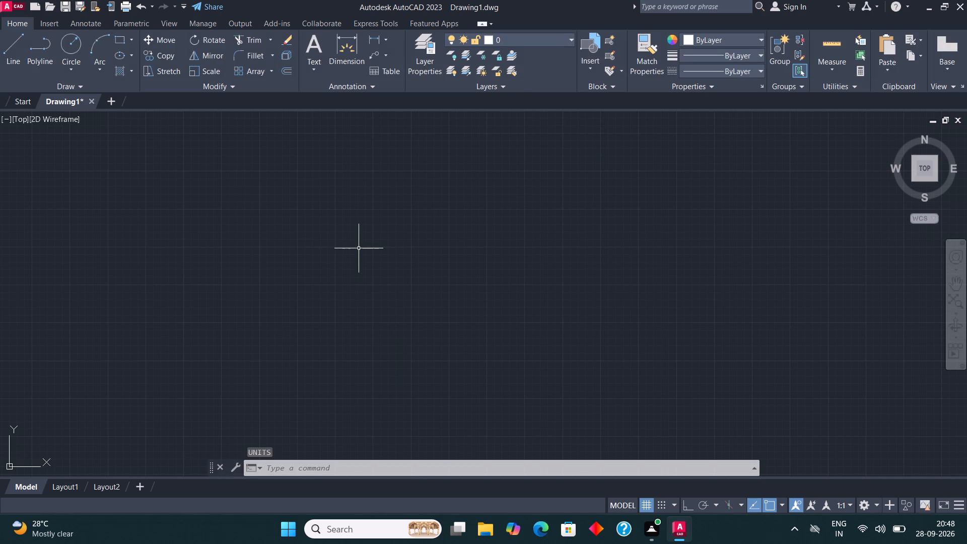
Modify the ISO-25 dimension style's primary units to Architectural format with 0'-0" precision.
type("dim")
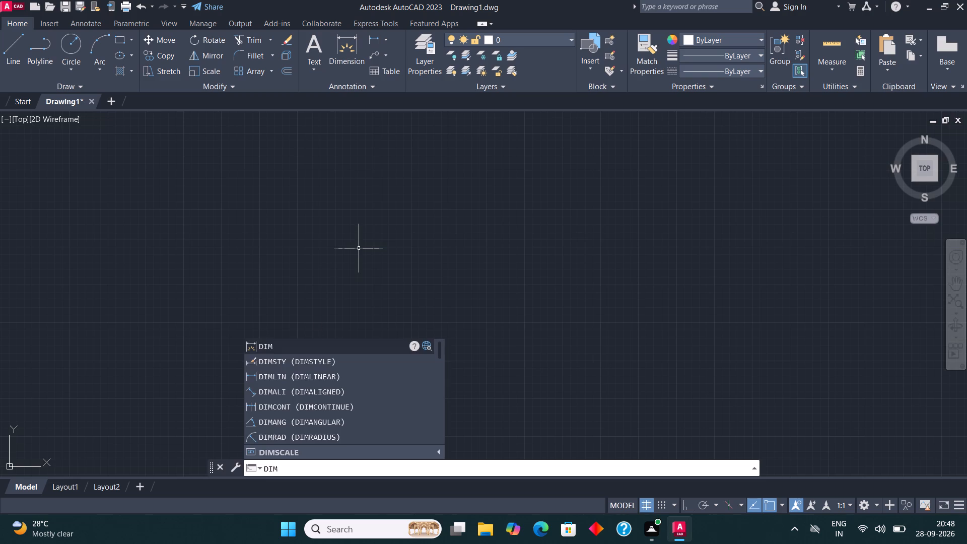
left_click(317, 363)
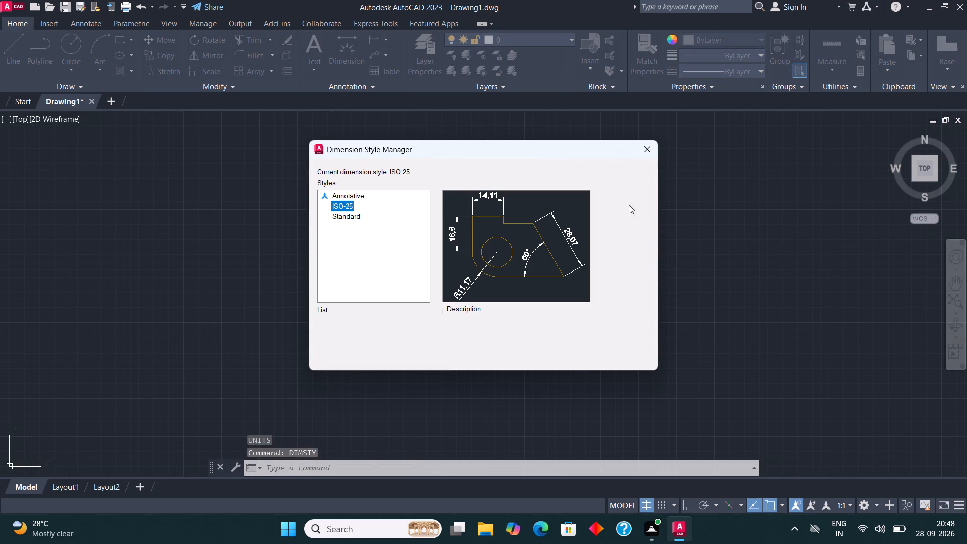
left_click(628, 235)
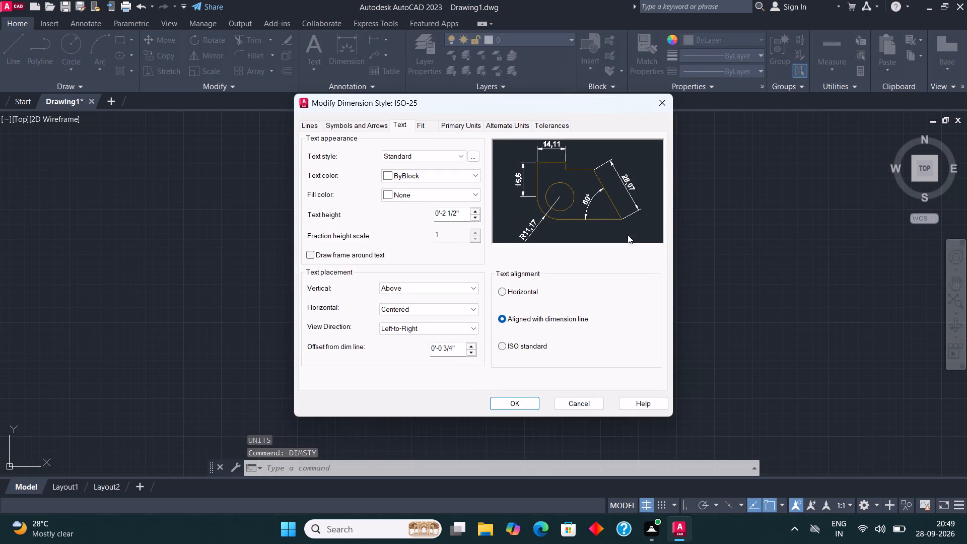
left_click(462, 124)
left_click(445, 144)
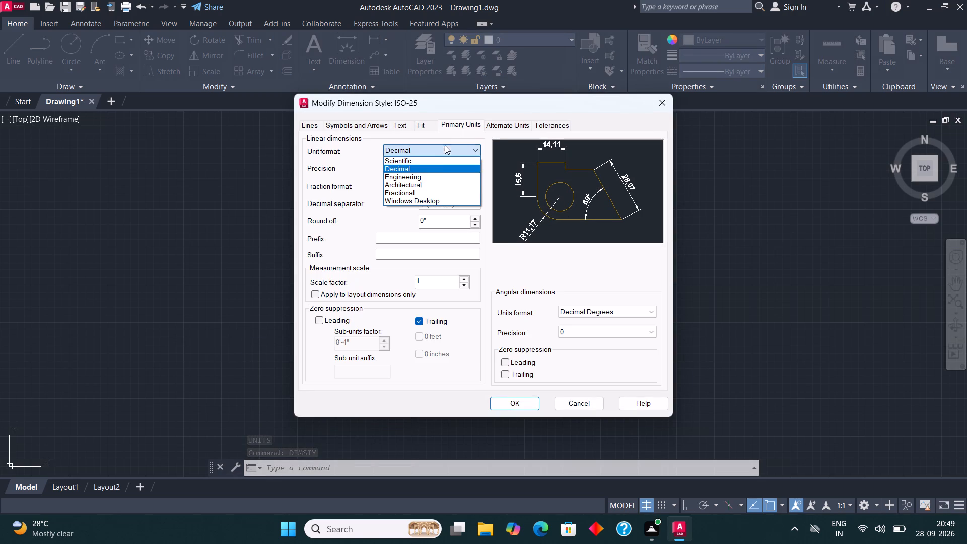
left_click(434, 184)
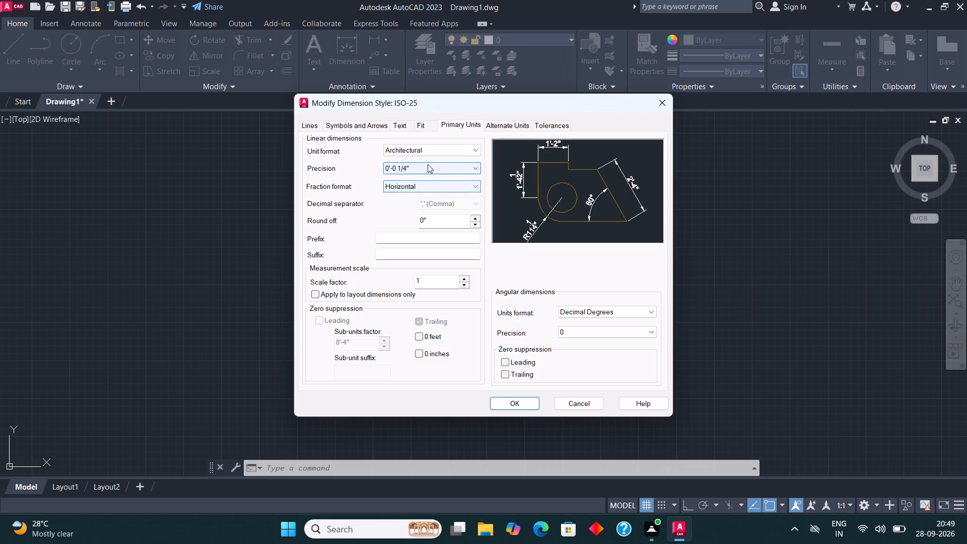
left_click(428, 164)
left_click(421, 180)
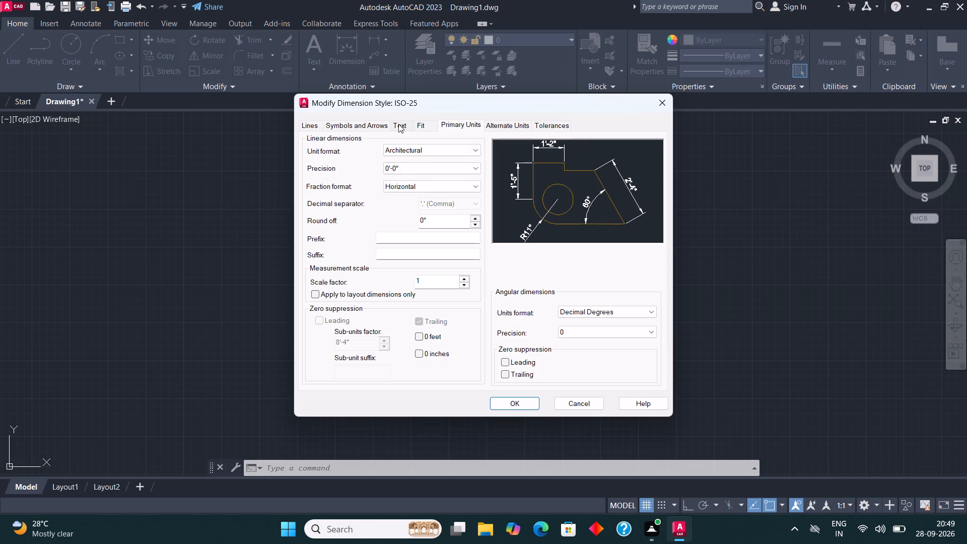
Set the ISO-25 dimension text height to 10" and make the style current.
left_click(398, 124)
left_click_drag(460, 212, 430, 207)
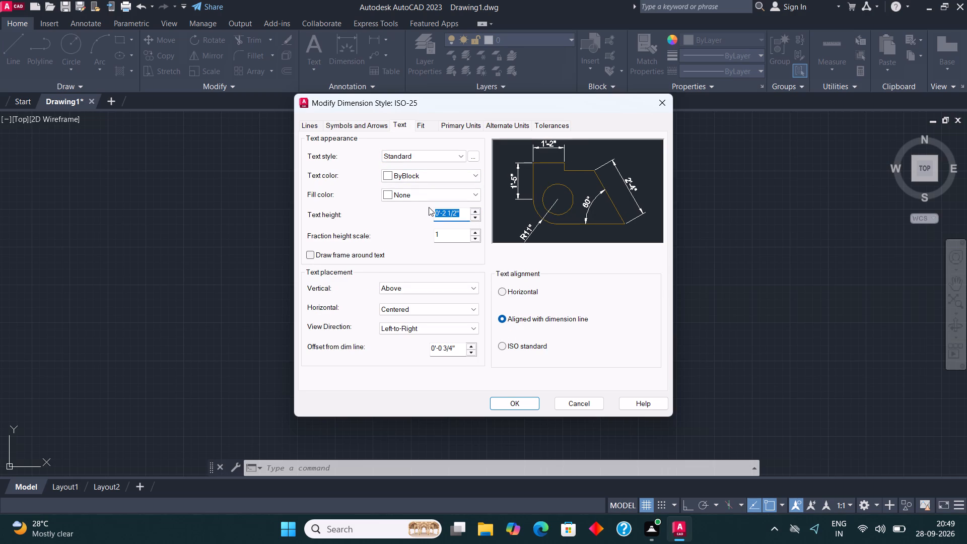
type("10\"")
key("Return")
left_click(514, 410)
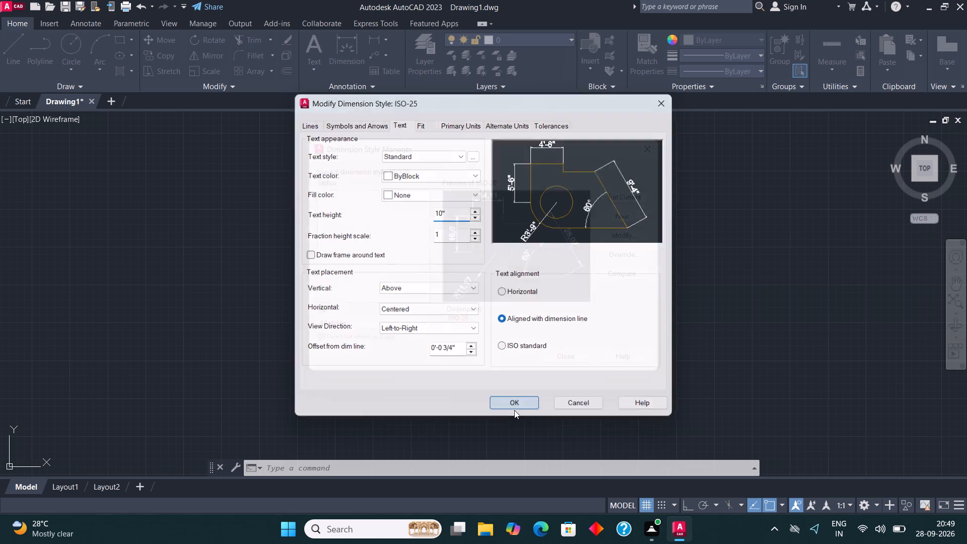
left_click(620, 200)
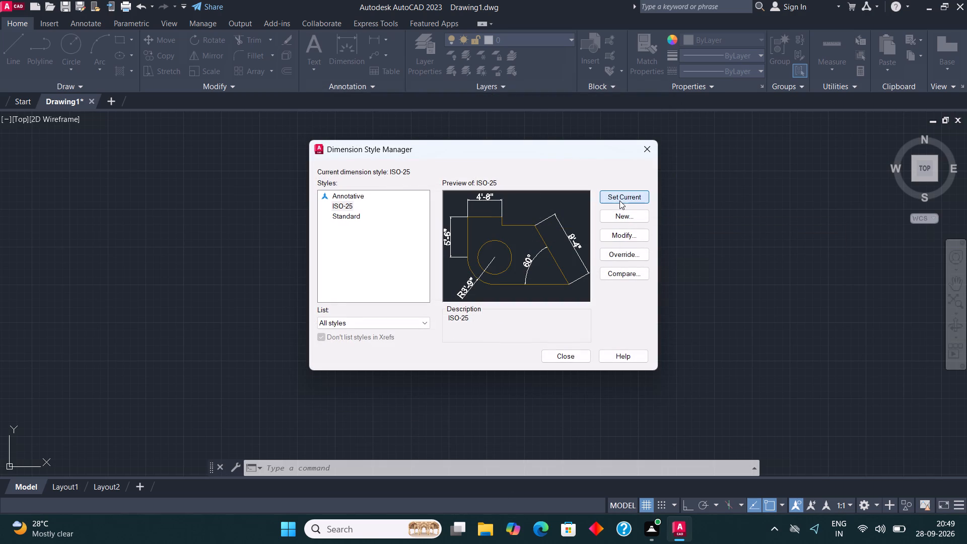
left_click(562, 356)
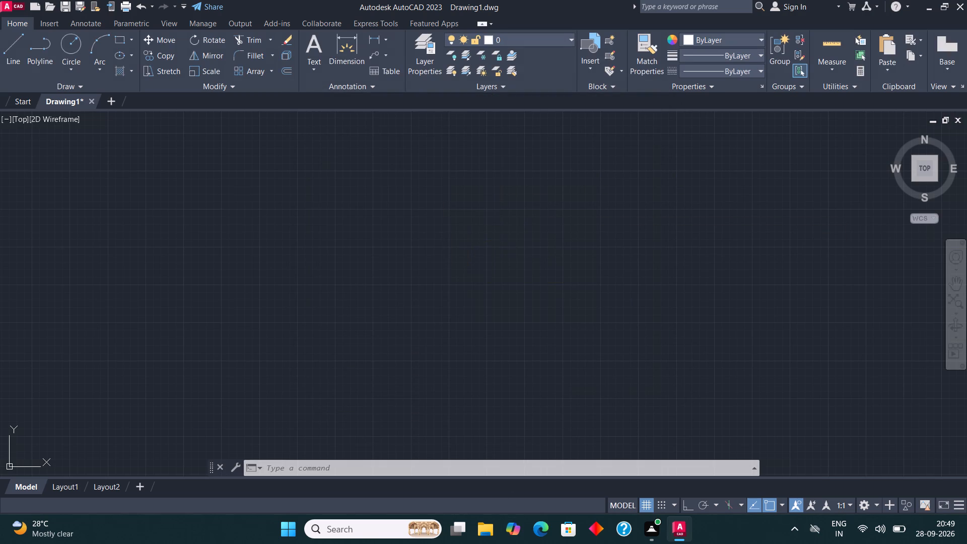
Draw a rectangle from a freely placed first corner, entering 48'4",40' for the opposite corner.
scroll(376, 306, "down", 3)
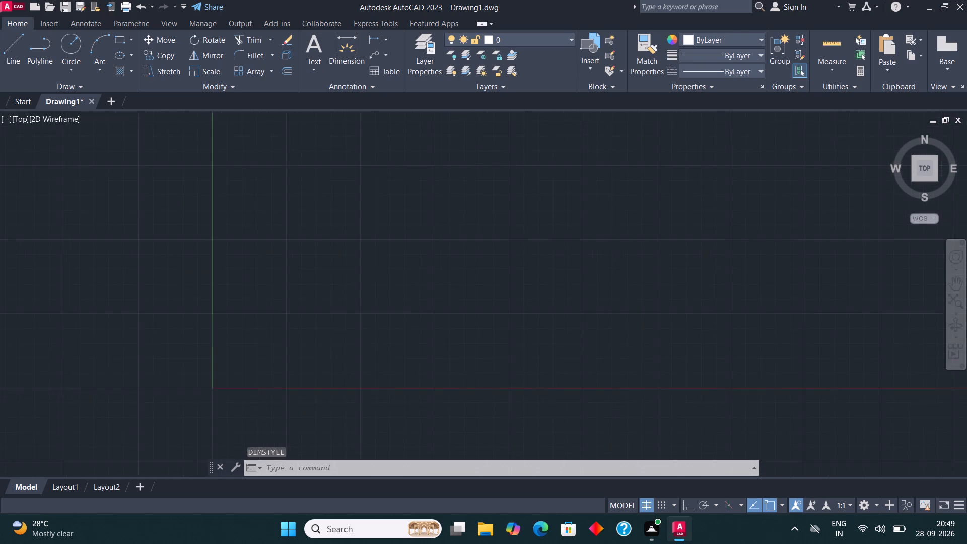
scroll(376, 317, "down", 1)
scroll(531, 275, "up", 3)
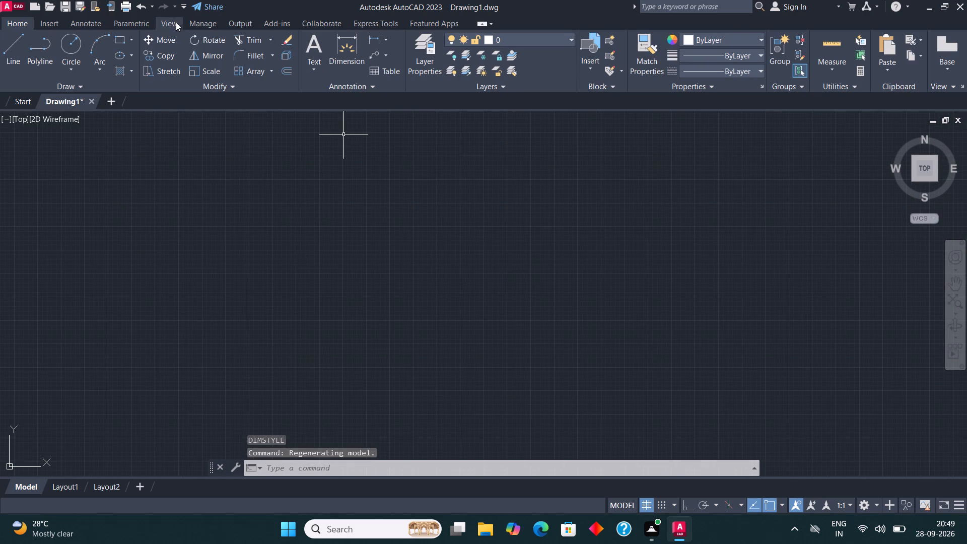
left_click(121, 34)
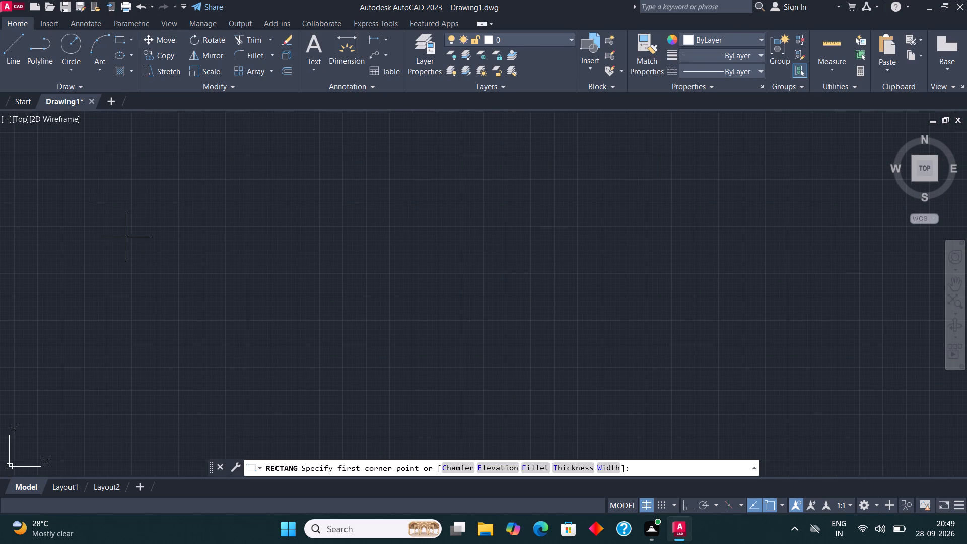
left_click(119, 231)
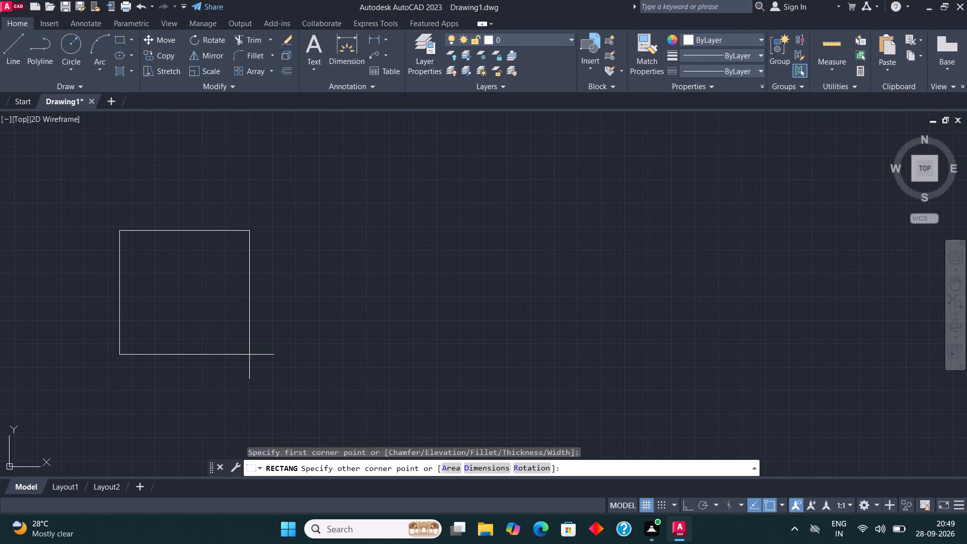
type("48'4\"")
key("comma")
type("40'")
key("Return")
key("Escape")
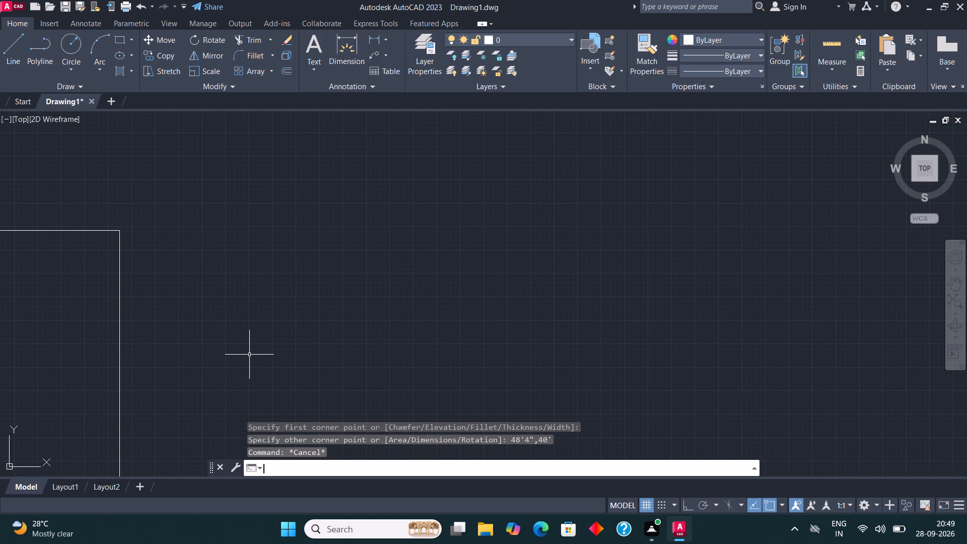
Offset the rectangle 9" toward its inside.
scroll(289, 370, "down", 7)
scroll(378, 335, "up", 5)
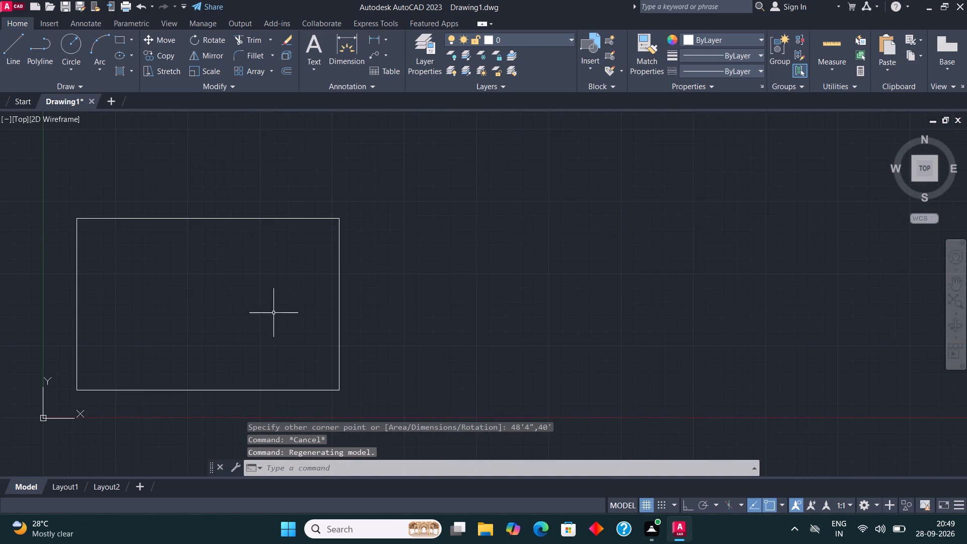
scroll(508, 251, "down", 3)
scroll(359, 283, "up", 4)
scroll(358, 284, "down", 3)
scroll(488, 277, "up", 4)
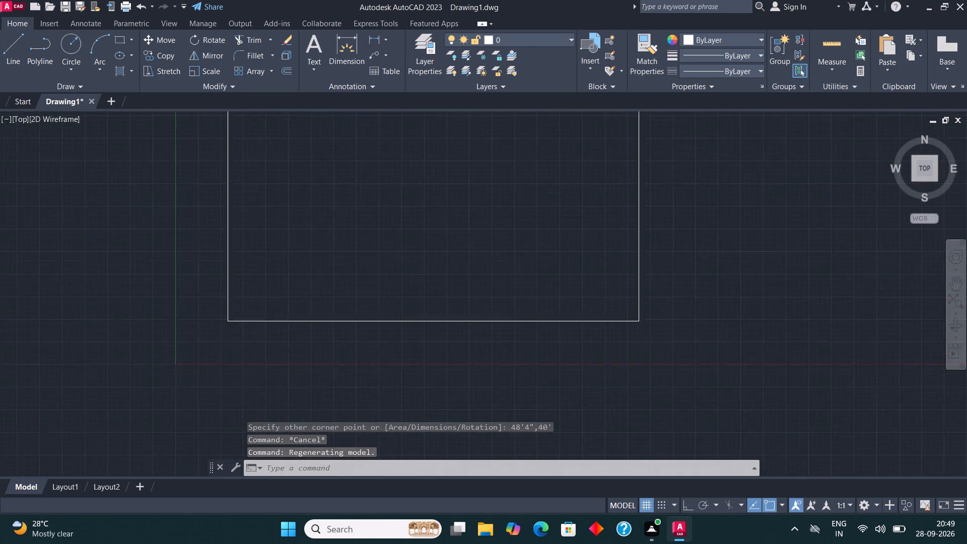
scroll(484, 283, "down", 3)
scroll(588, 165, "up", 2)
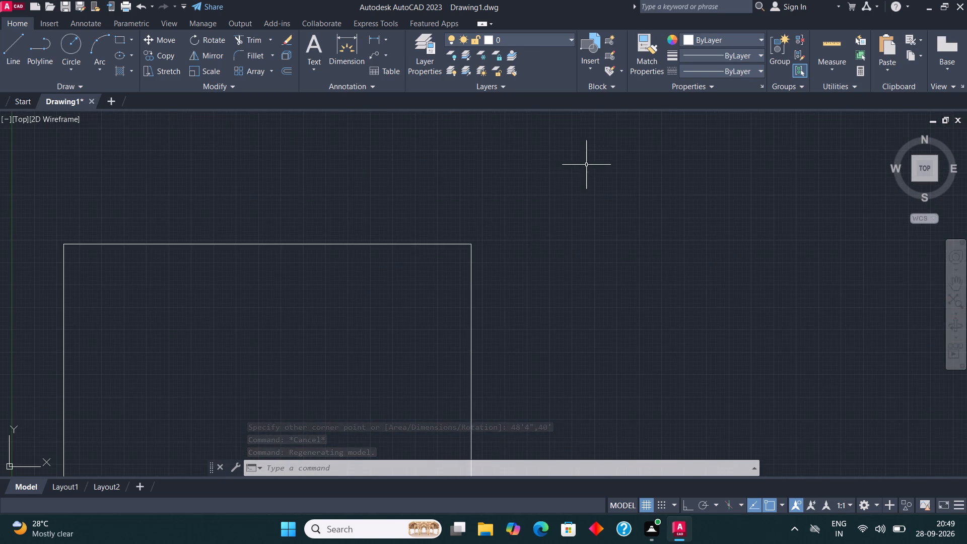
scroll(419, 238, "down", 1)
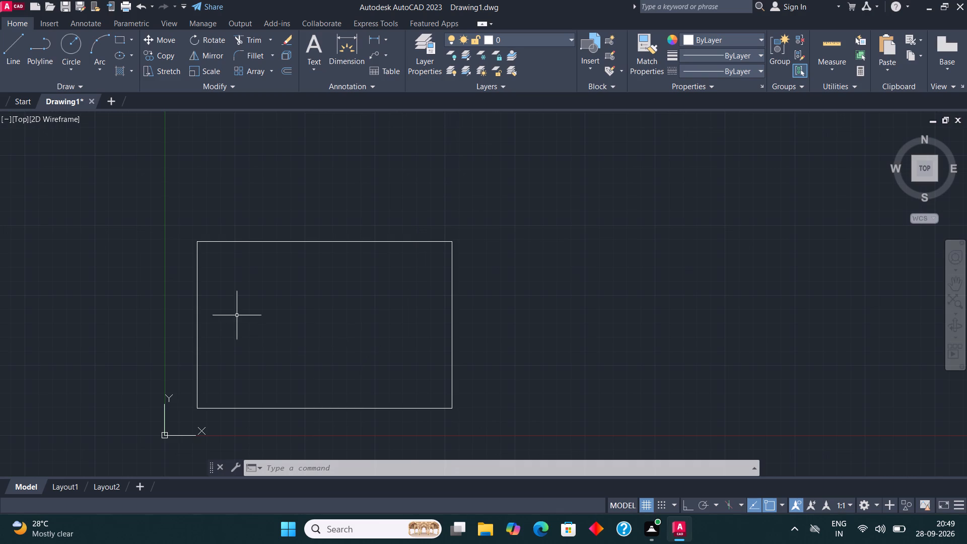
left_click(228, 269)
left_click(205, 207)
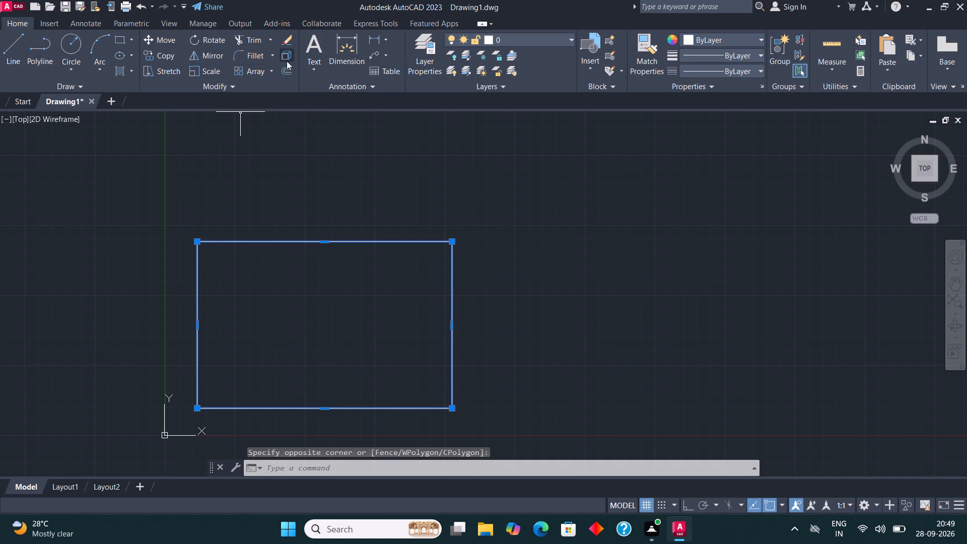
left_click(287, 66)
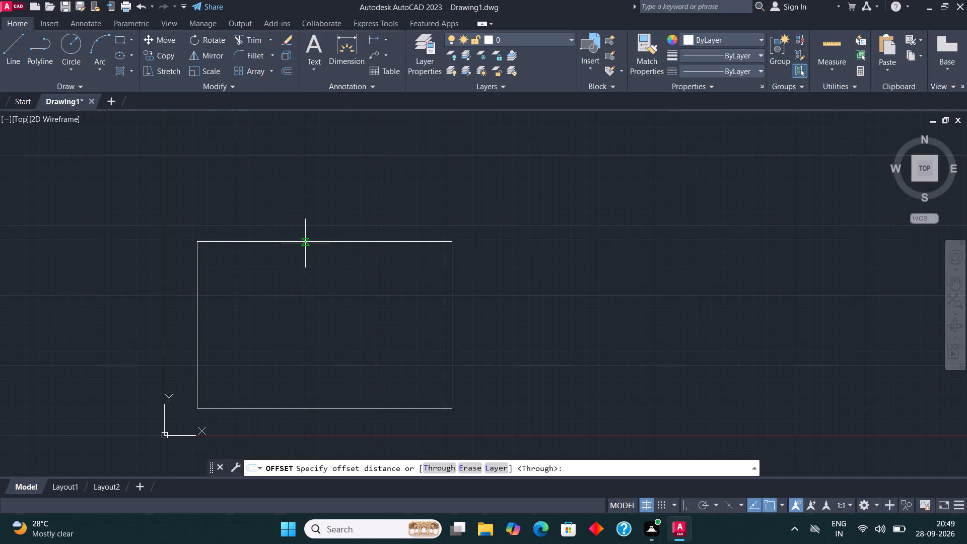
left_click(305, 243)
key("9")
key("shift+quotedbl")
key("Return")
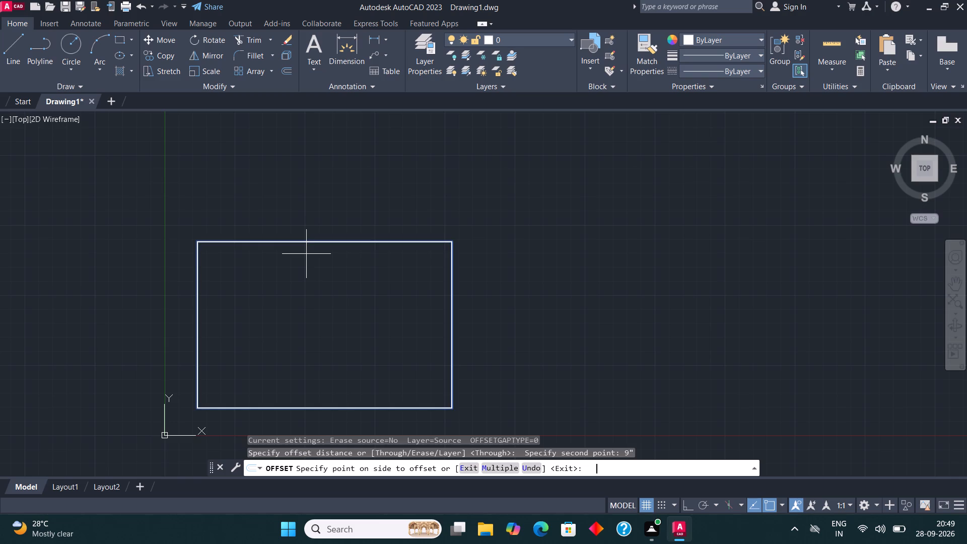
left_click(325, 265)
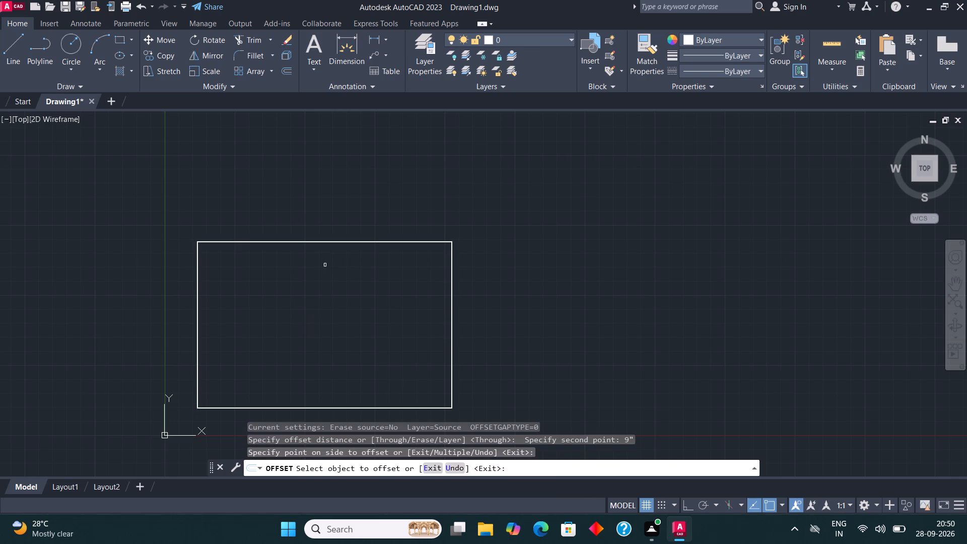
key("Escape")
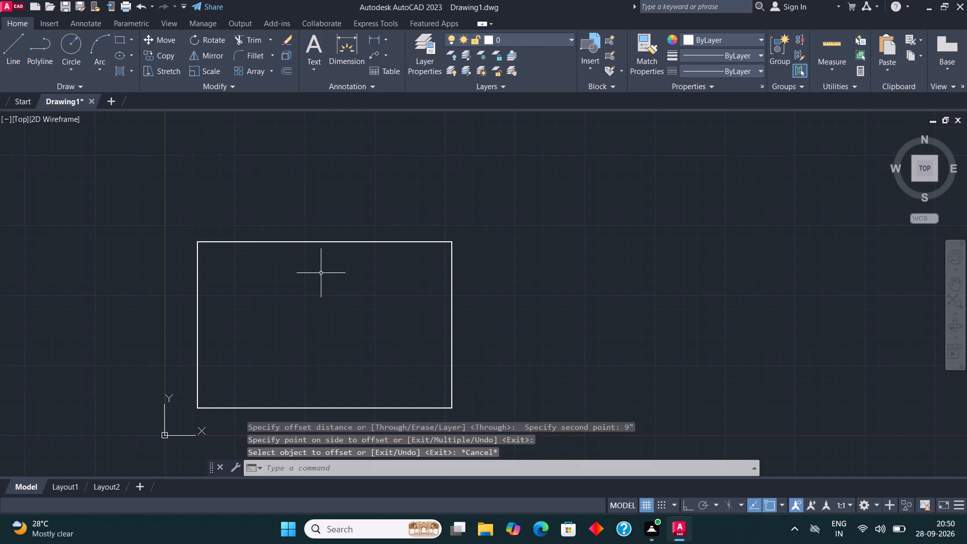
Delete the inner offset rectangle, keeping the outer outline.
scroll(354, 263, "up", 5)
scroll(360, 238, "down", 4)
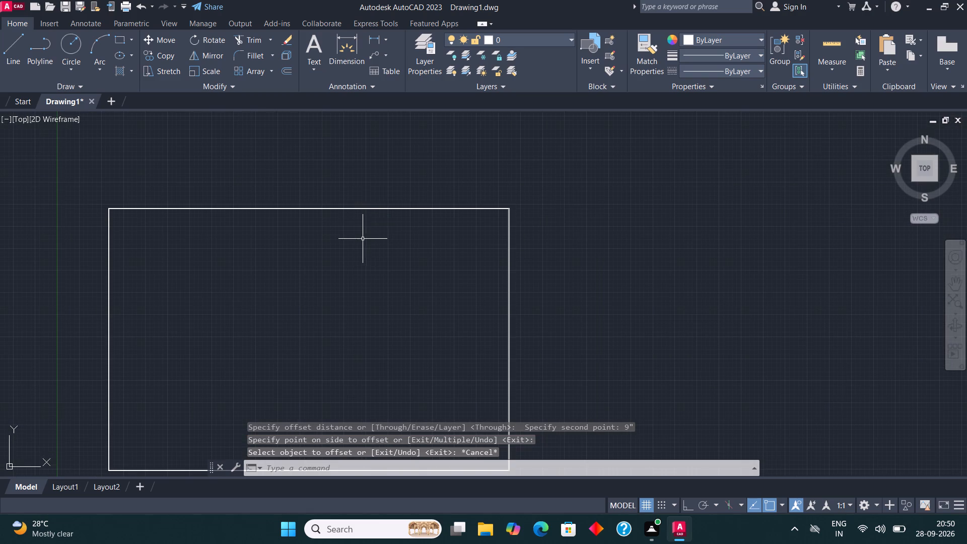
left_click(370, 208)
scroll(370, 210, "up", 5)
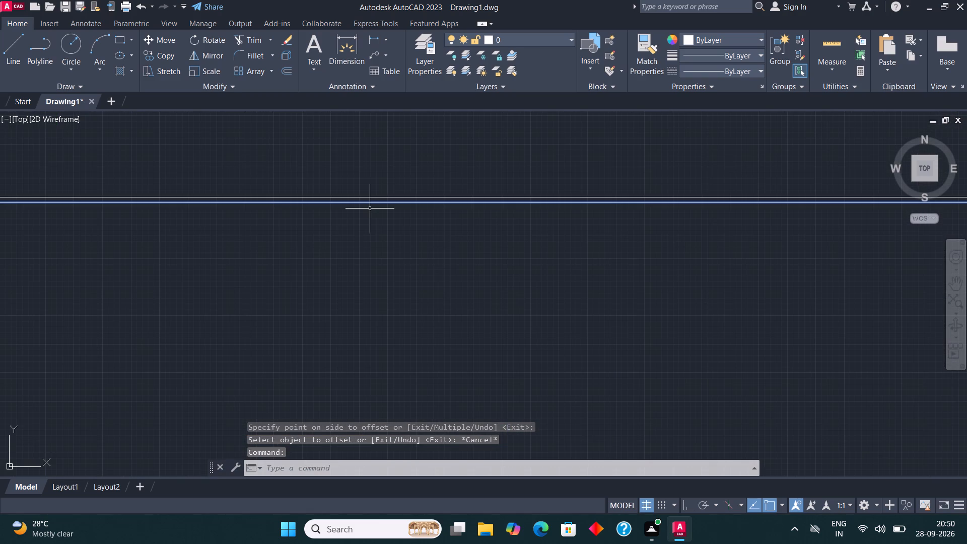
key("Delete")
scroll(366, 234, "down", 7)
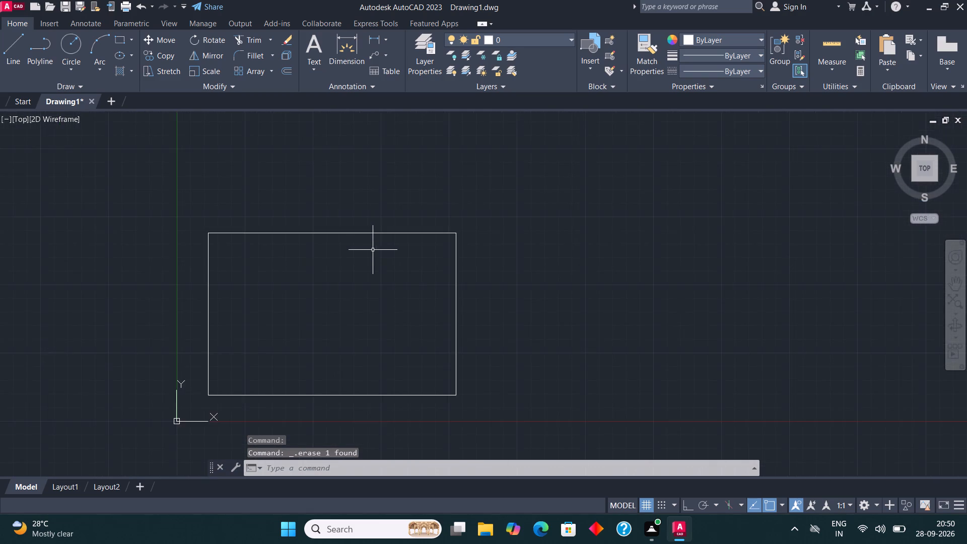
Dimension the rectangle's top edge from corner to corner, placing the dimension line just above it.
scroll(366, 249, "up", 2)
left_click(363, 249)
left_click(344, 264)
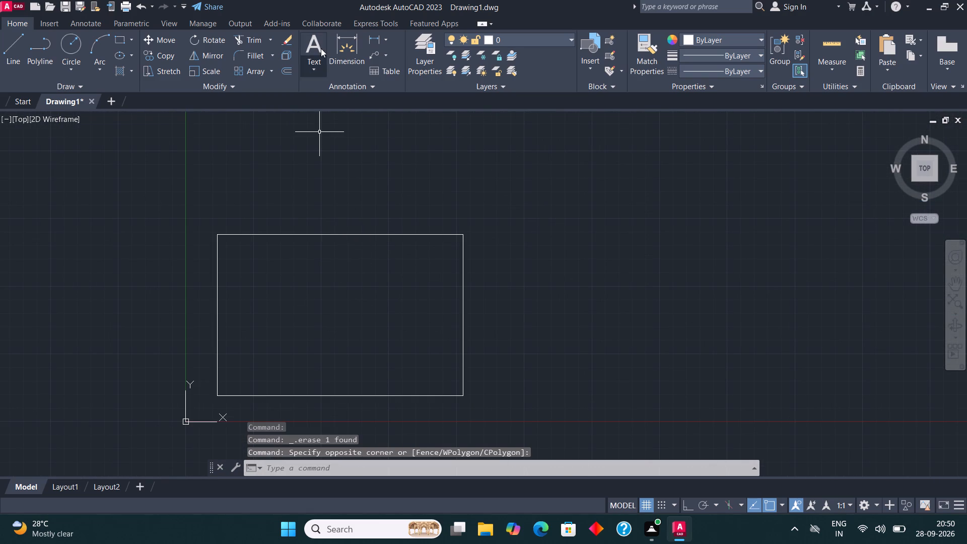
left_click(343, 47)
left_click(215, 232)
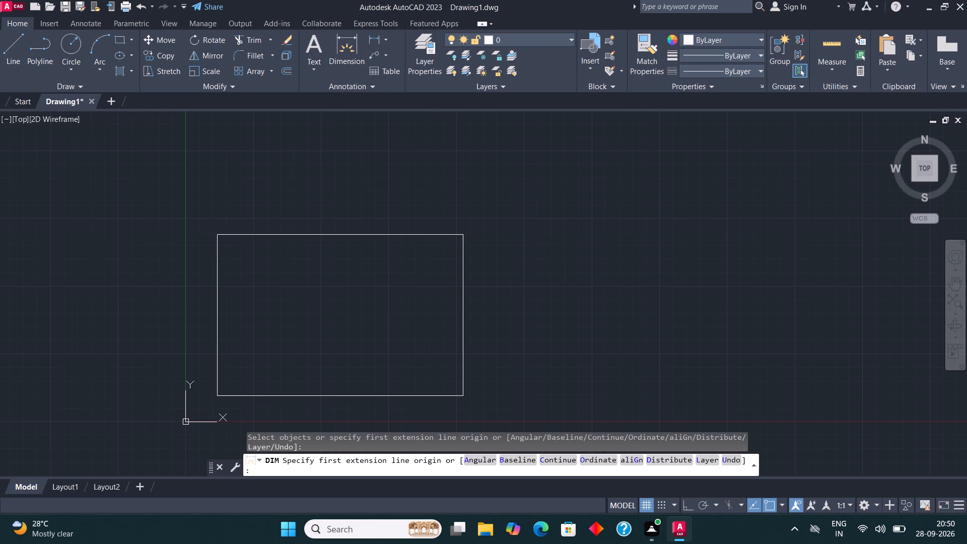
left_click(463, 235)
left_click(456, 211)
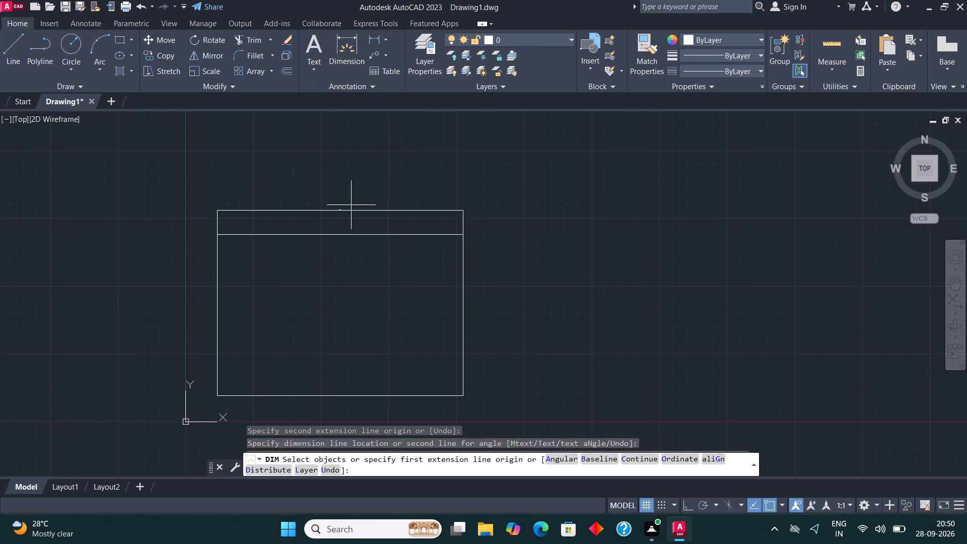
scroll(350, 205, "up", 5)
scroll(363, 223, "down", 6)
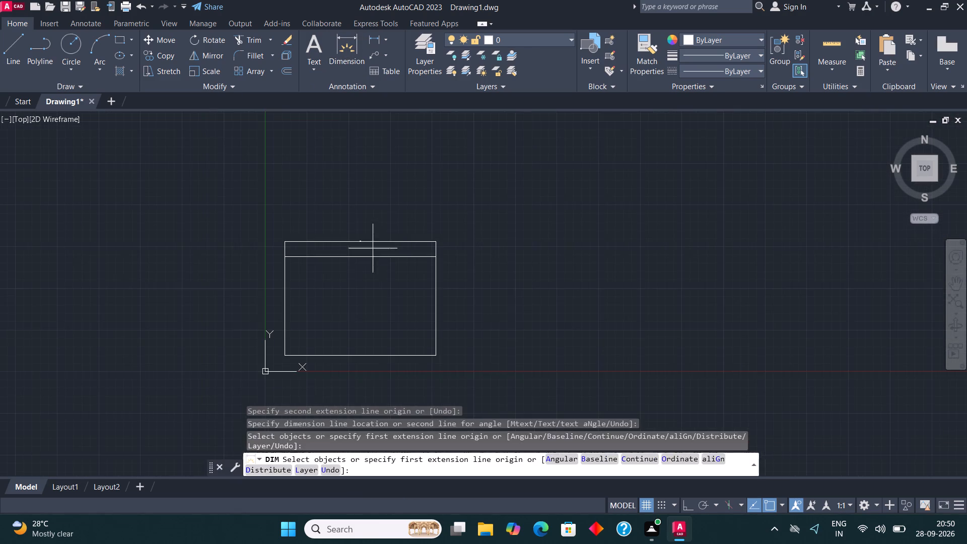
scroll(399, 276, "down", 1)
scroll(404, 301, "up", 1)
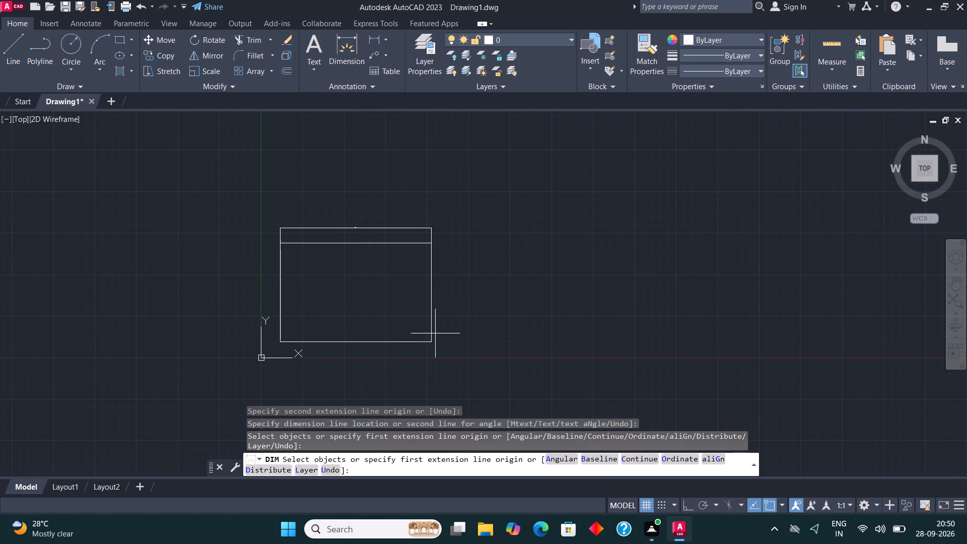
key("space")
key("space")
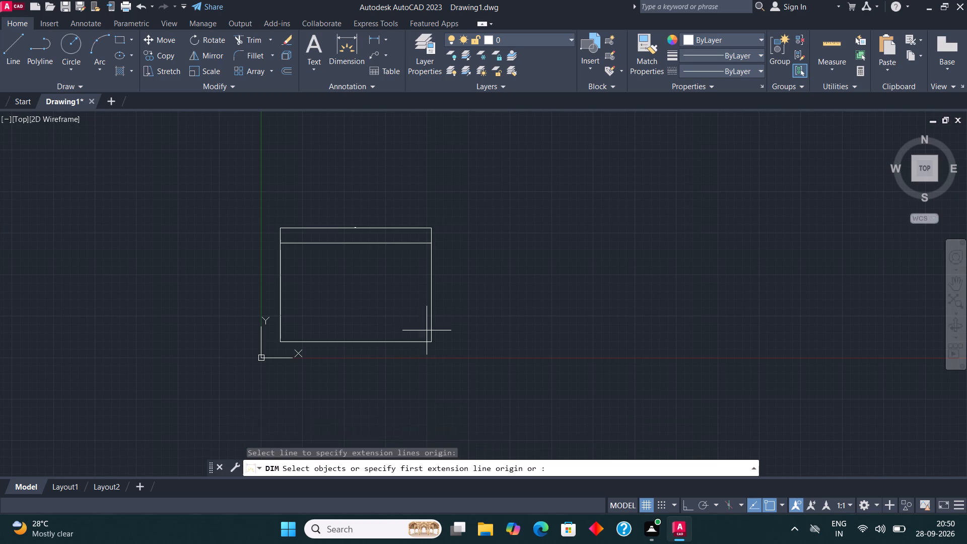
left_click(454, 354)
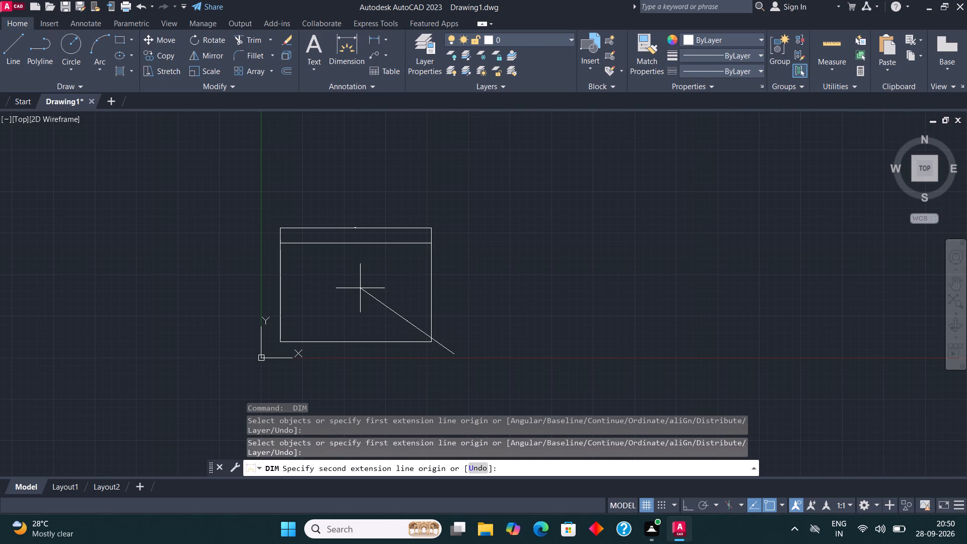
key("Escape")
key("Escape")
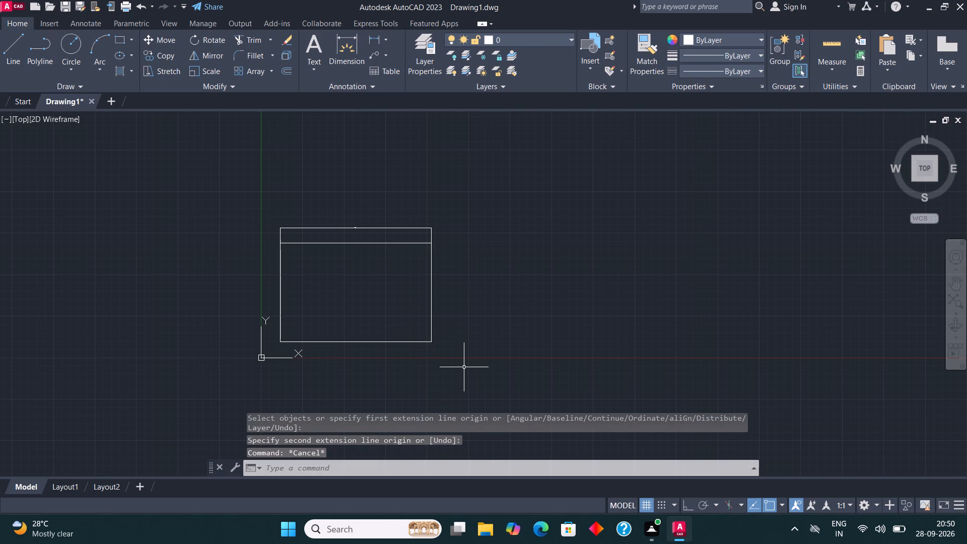
Erase the rectangle together with its top-edge dimension.
left_click(457, 353)
left_click(277, 196)
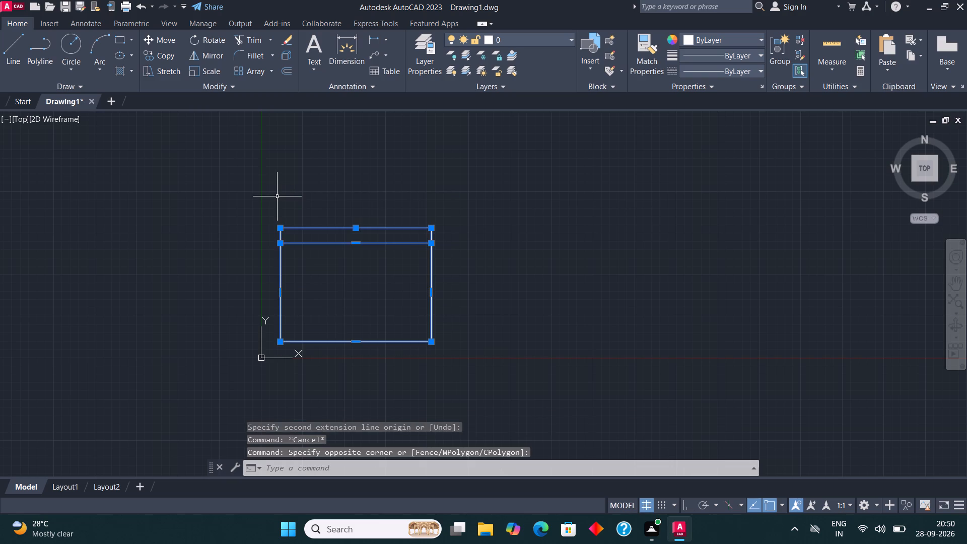
key("Delete")
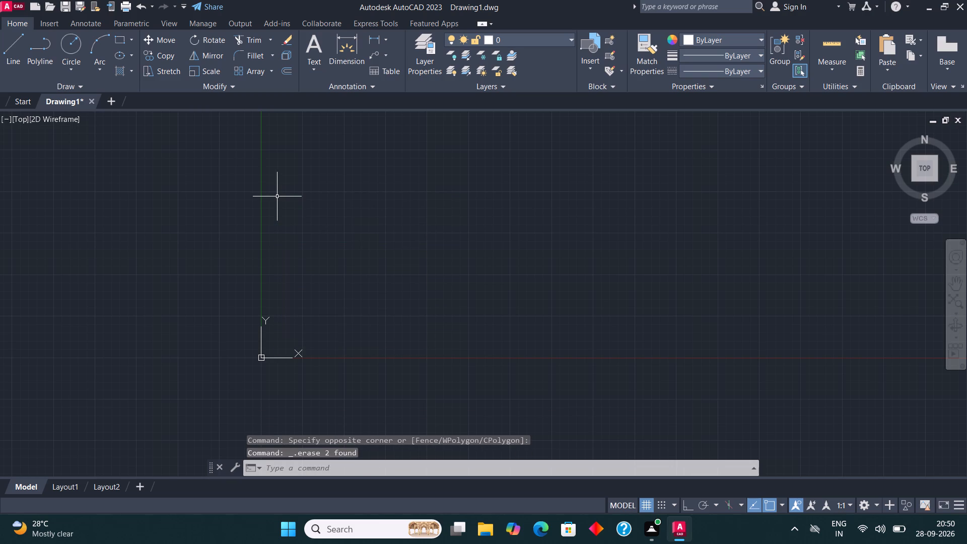
Review the drawing's length type, precision and insertion scale in the Drawing Units settings.
type("un")
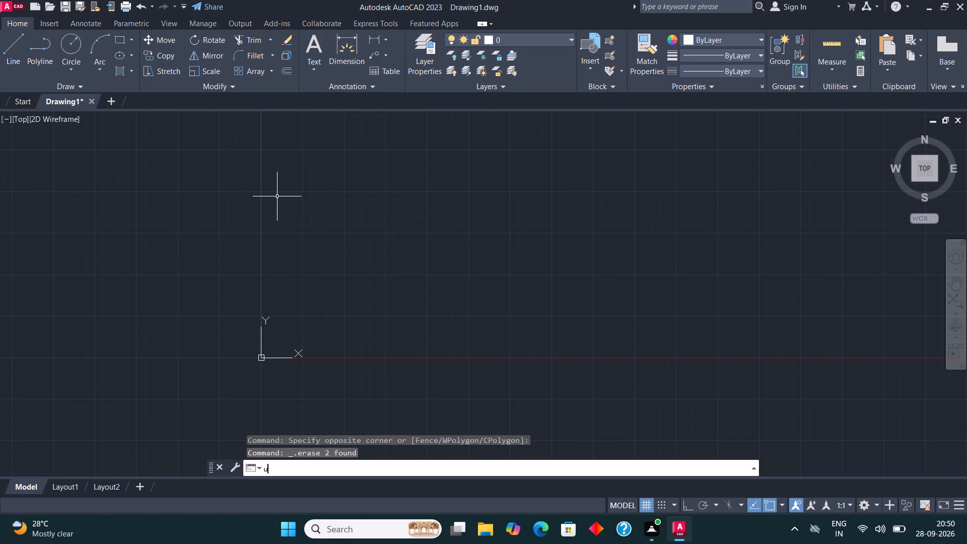
key("Return")
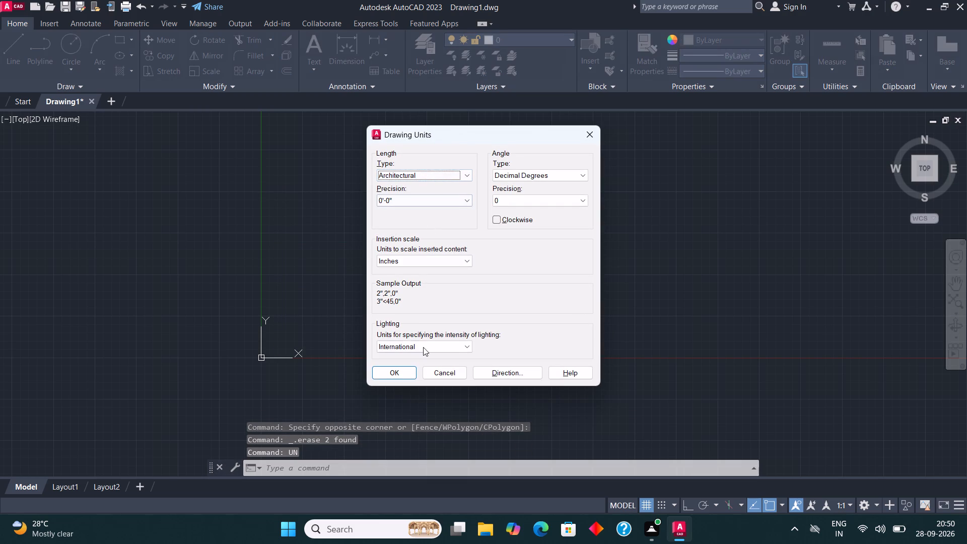
left_click(396, 375)
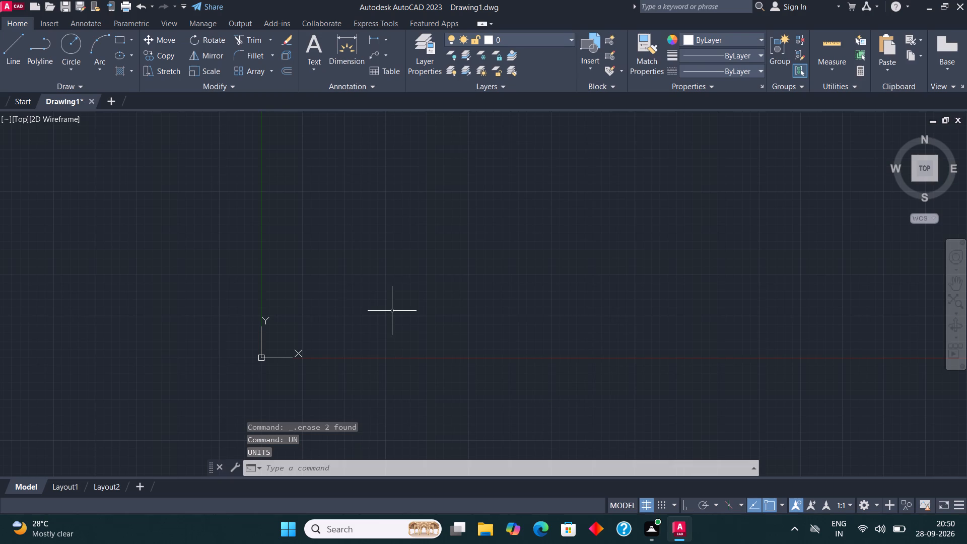
Review the ISO-25 dimension style's primary units and text settings, and set the style current.
type("dim")
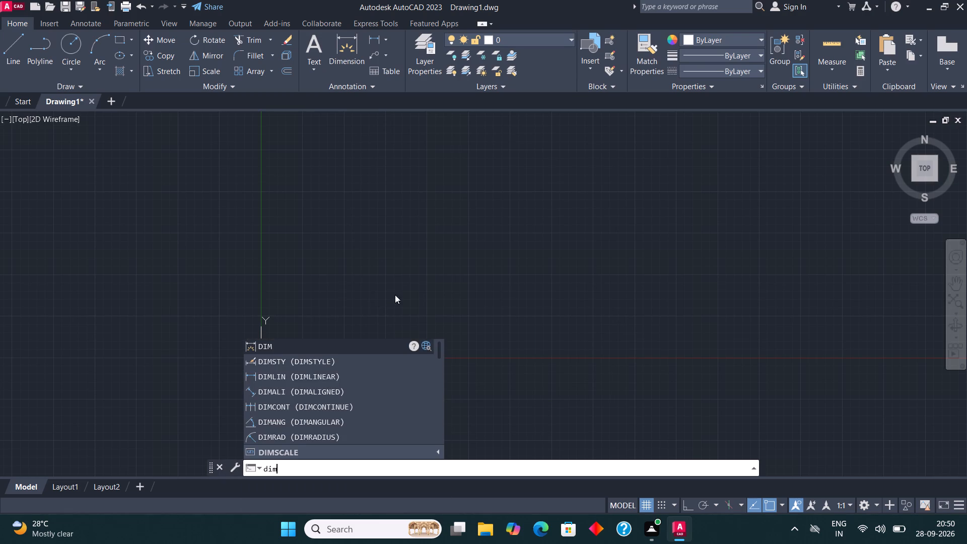
left_click(317, 366)
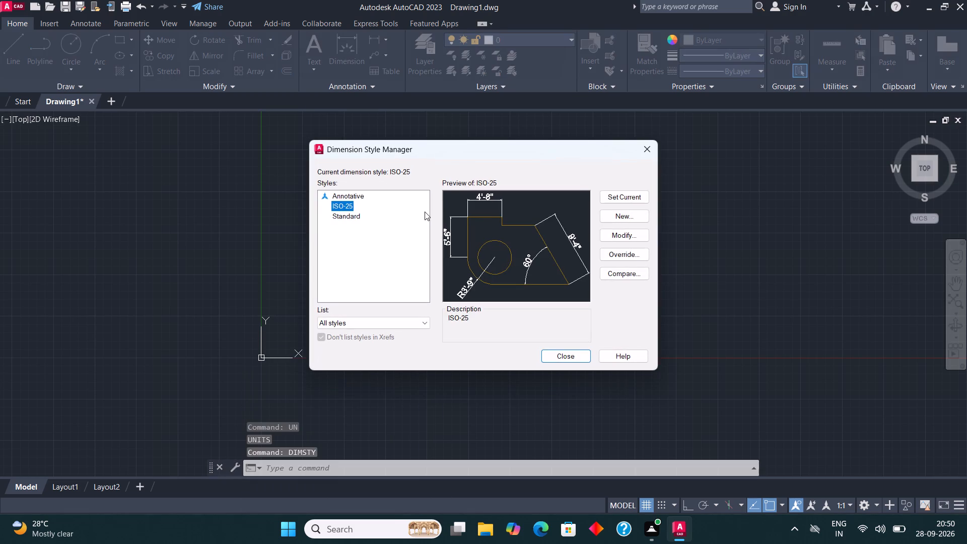
left_click(626, 236)
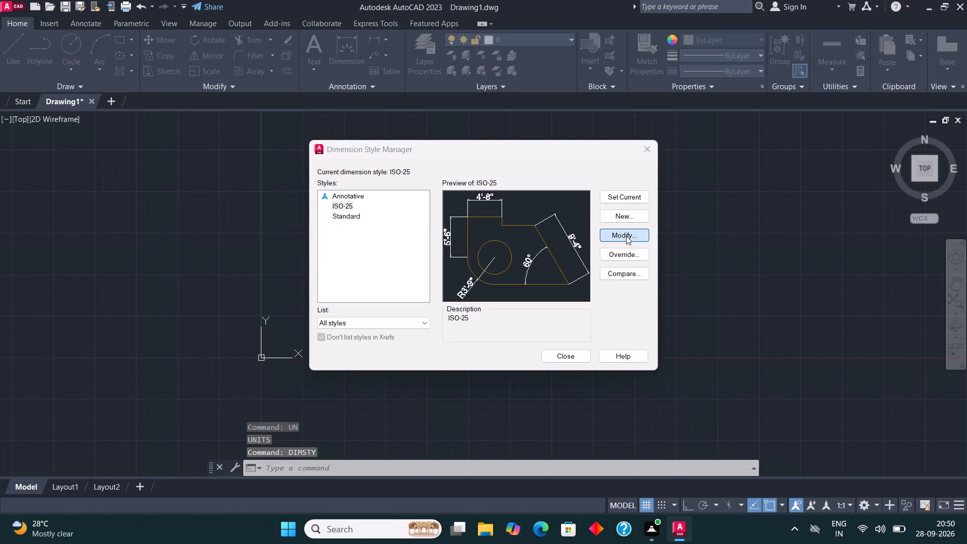
left_click(446, 123)
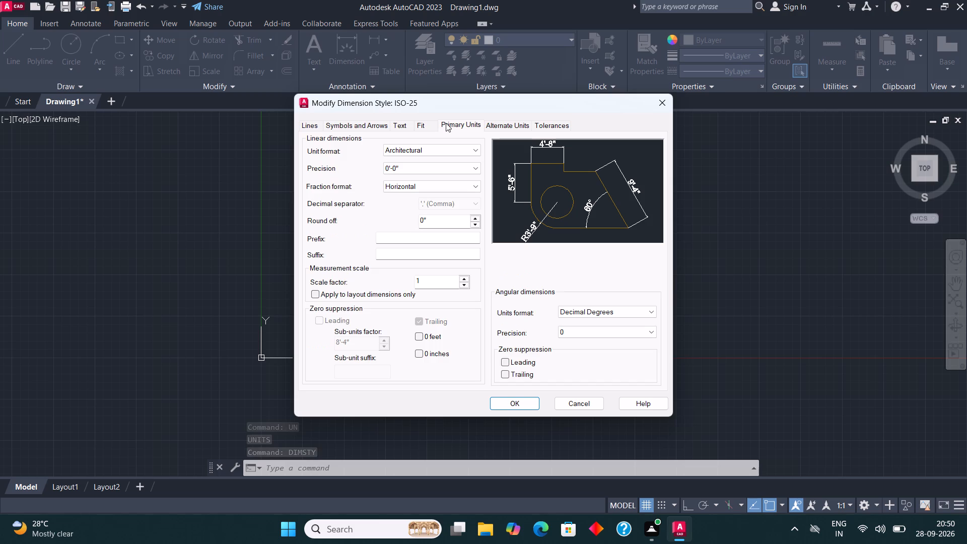
left_click(393, 127)
left_click(666, 101)
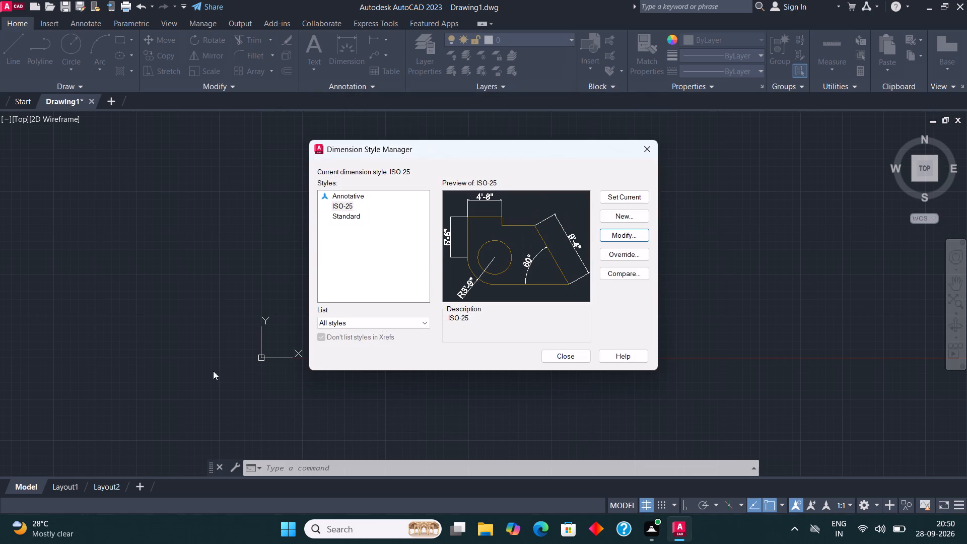
left_click(617, 196)
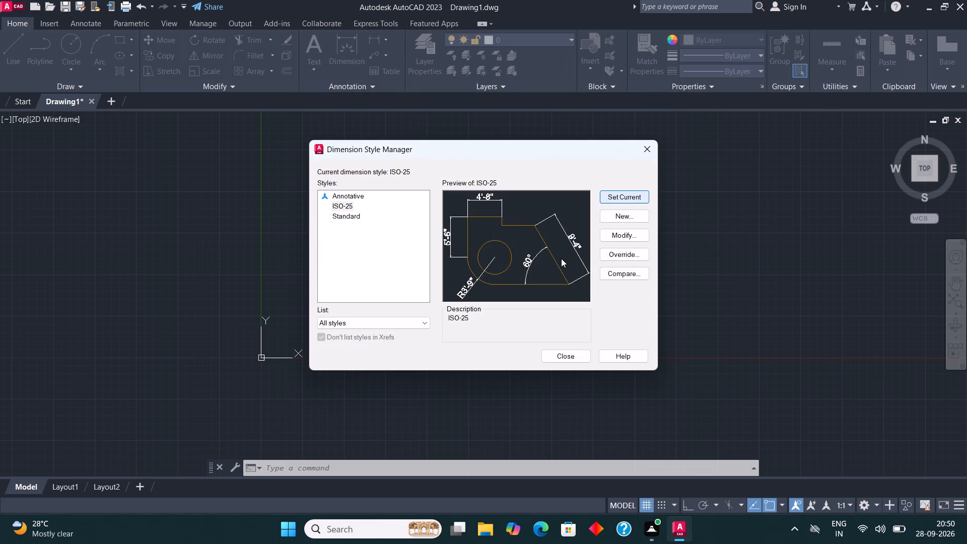
left_click(561, 353)
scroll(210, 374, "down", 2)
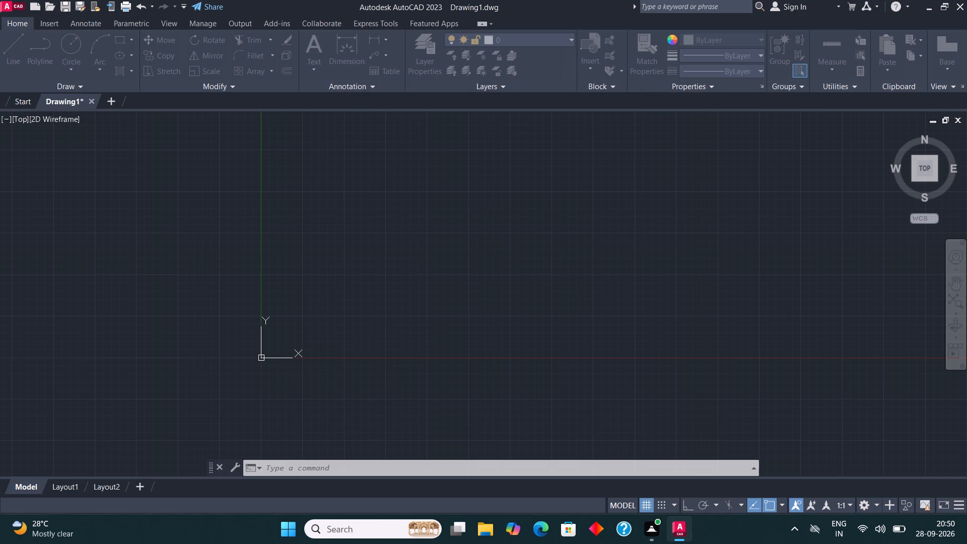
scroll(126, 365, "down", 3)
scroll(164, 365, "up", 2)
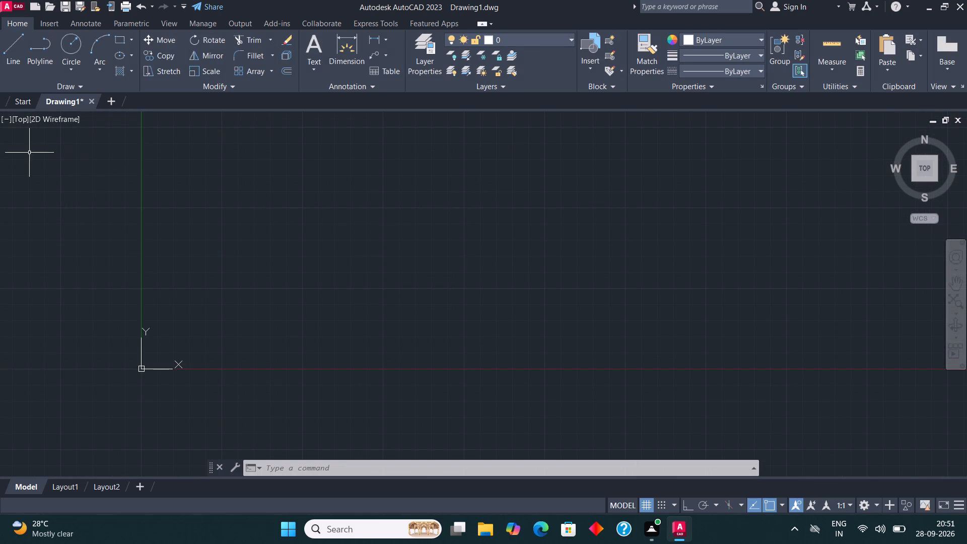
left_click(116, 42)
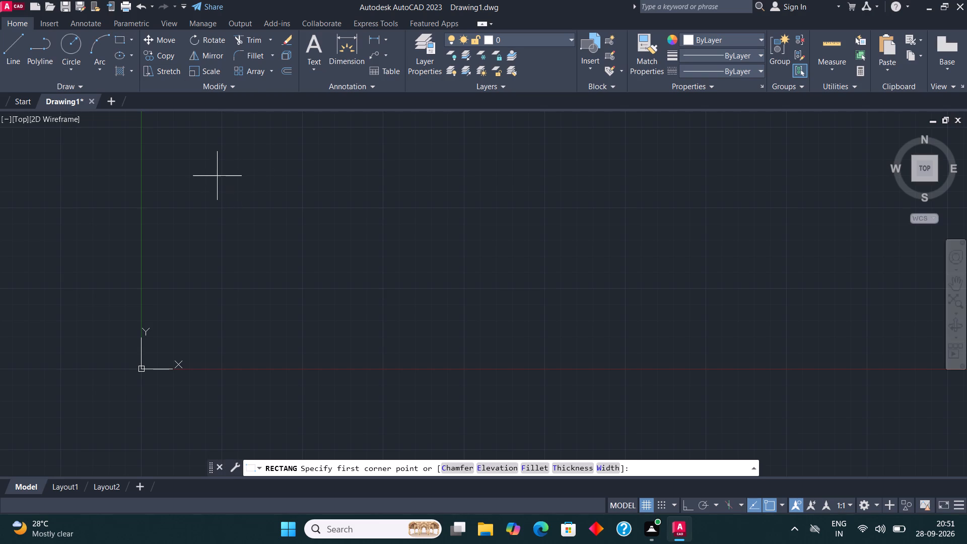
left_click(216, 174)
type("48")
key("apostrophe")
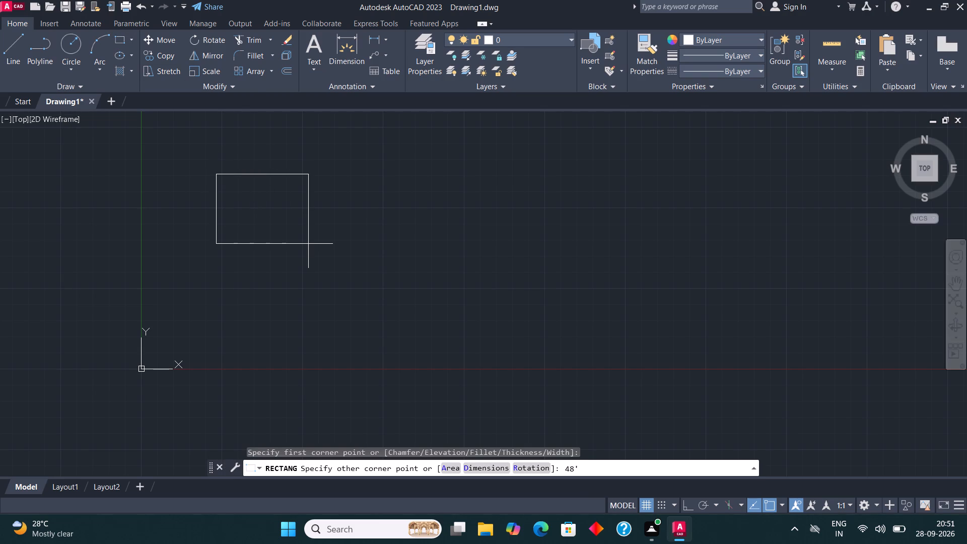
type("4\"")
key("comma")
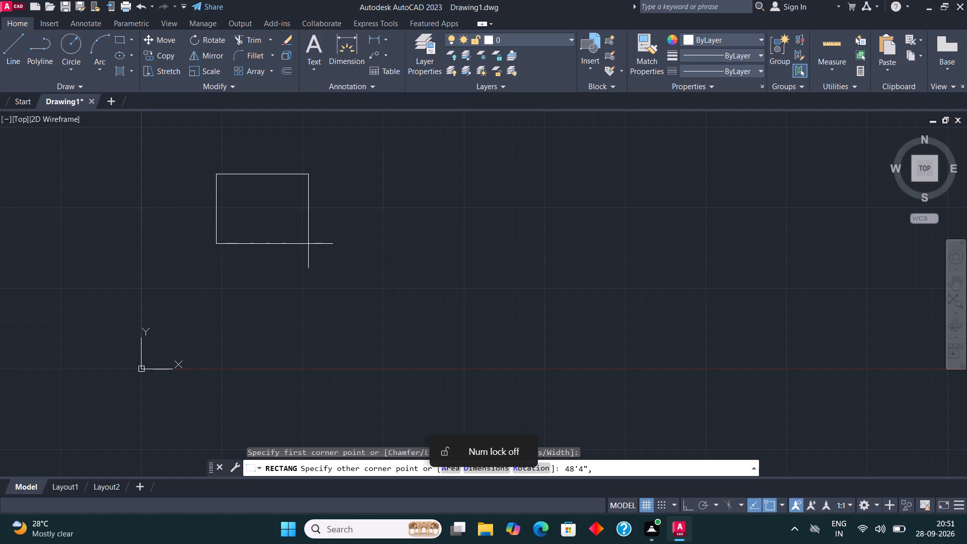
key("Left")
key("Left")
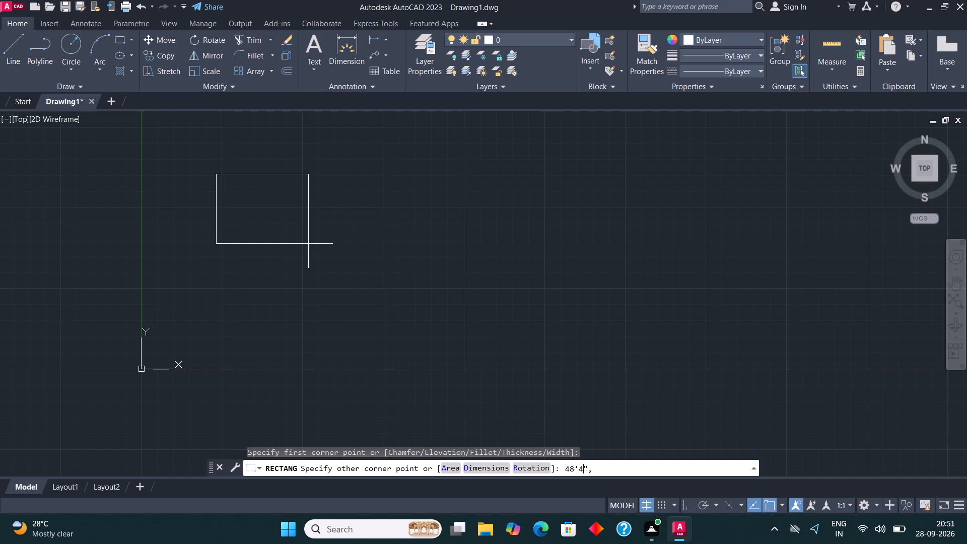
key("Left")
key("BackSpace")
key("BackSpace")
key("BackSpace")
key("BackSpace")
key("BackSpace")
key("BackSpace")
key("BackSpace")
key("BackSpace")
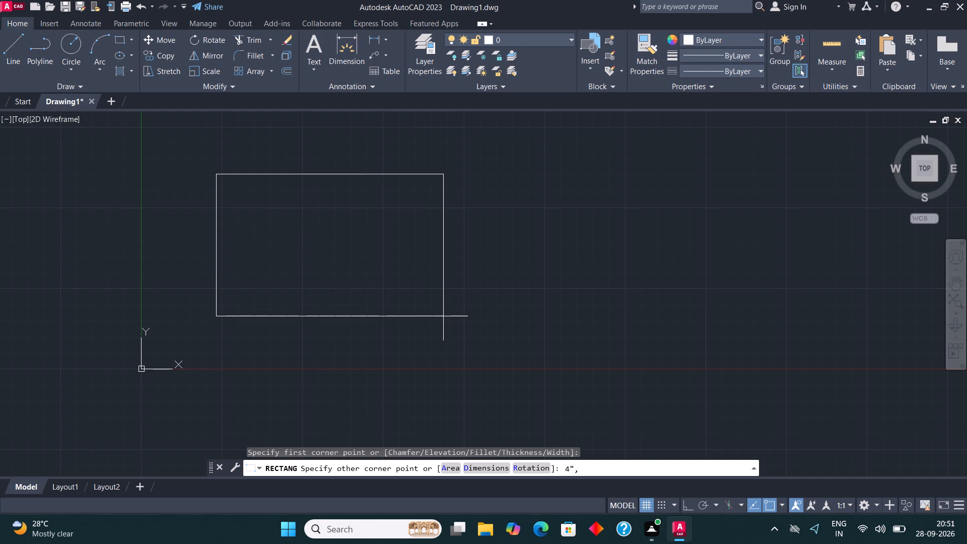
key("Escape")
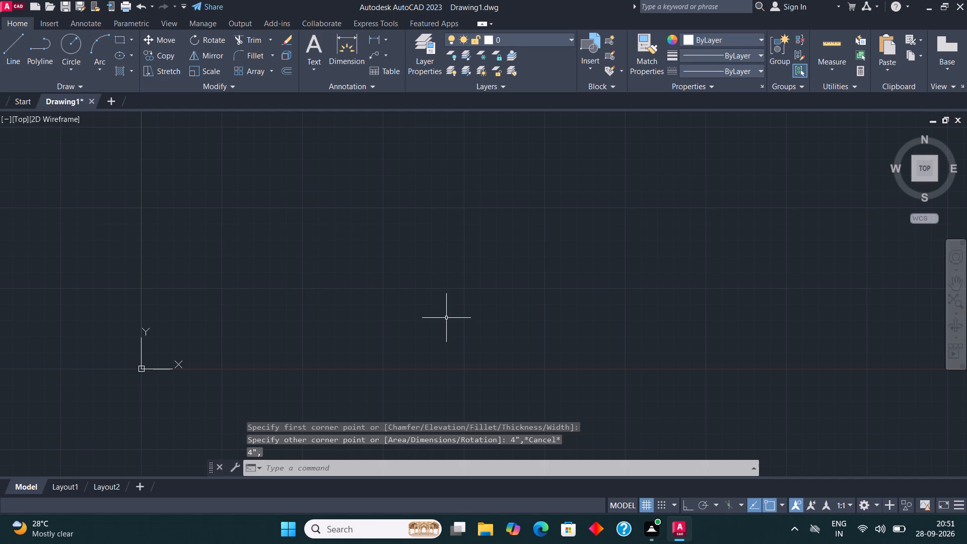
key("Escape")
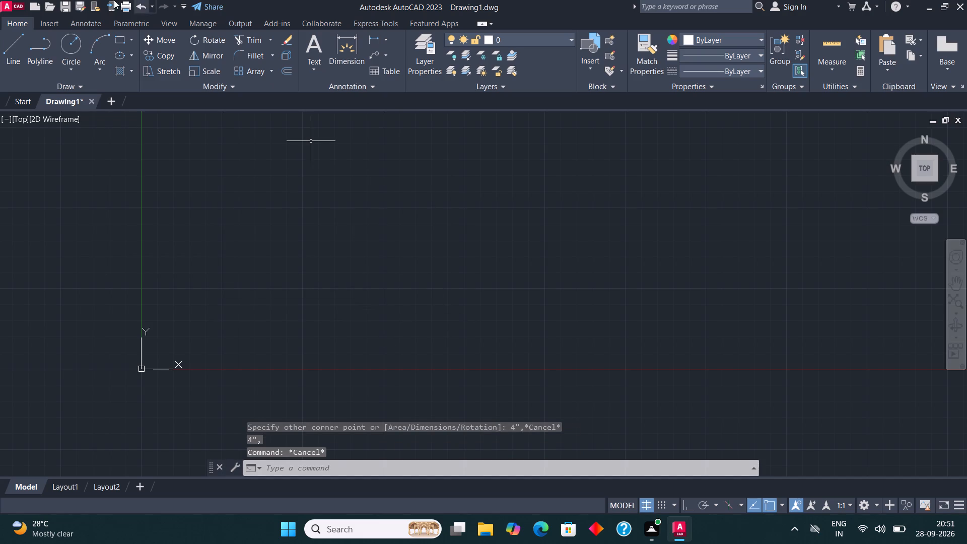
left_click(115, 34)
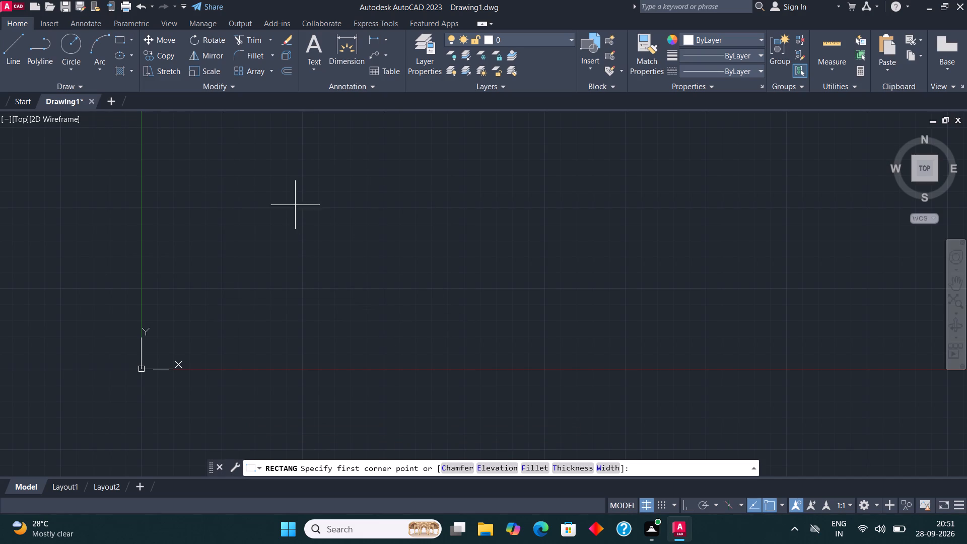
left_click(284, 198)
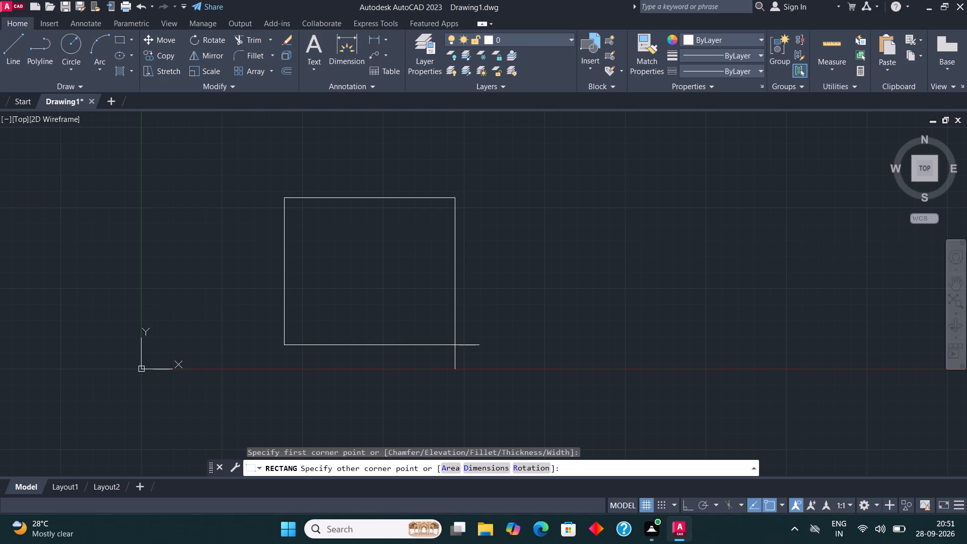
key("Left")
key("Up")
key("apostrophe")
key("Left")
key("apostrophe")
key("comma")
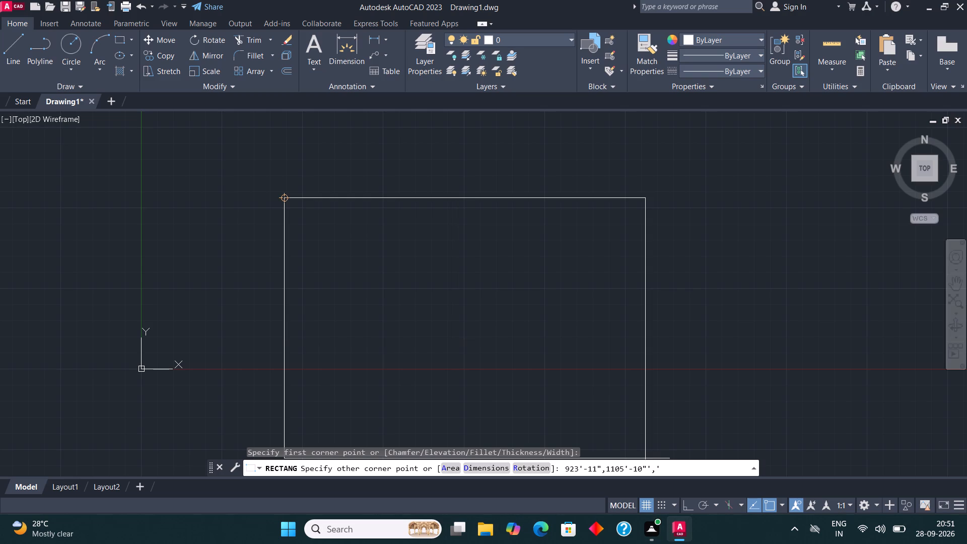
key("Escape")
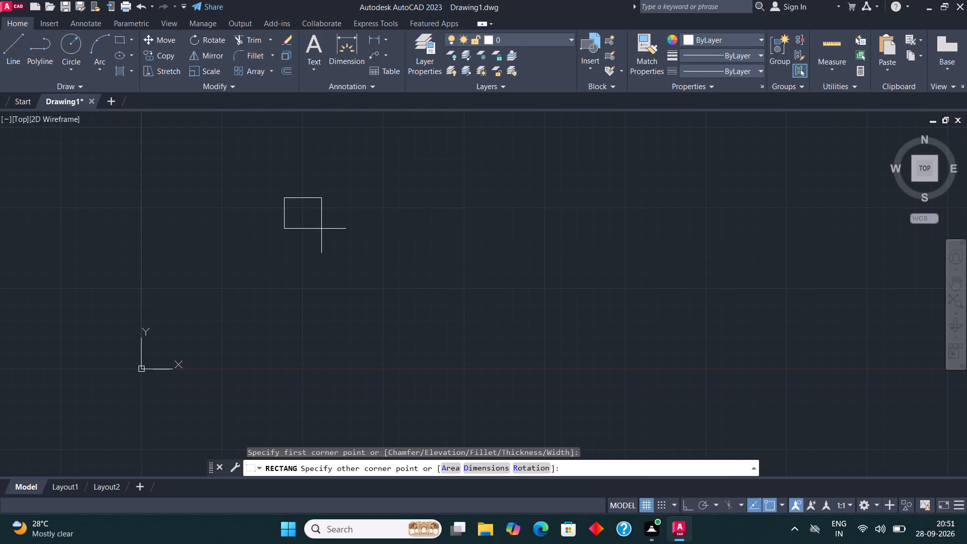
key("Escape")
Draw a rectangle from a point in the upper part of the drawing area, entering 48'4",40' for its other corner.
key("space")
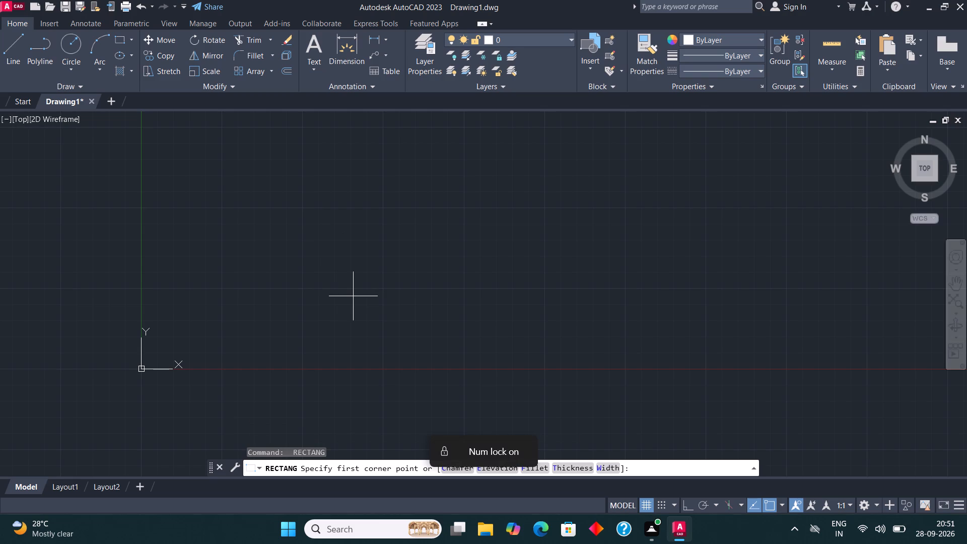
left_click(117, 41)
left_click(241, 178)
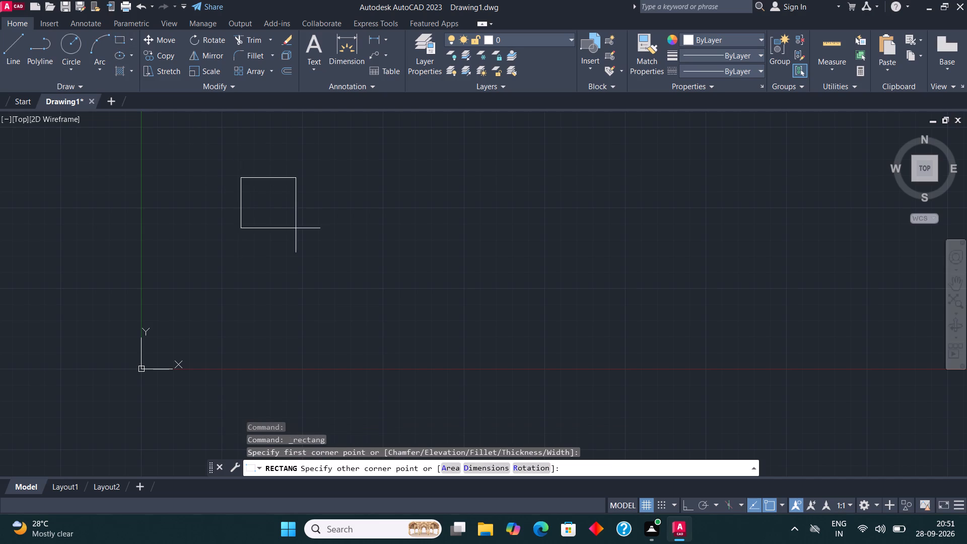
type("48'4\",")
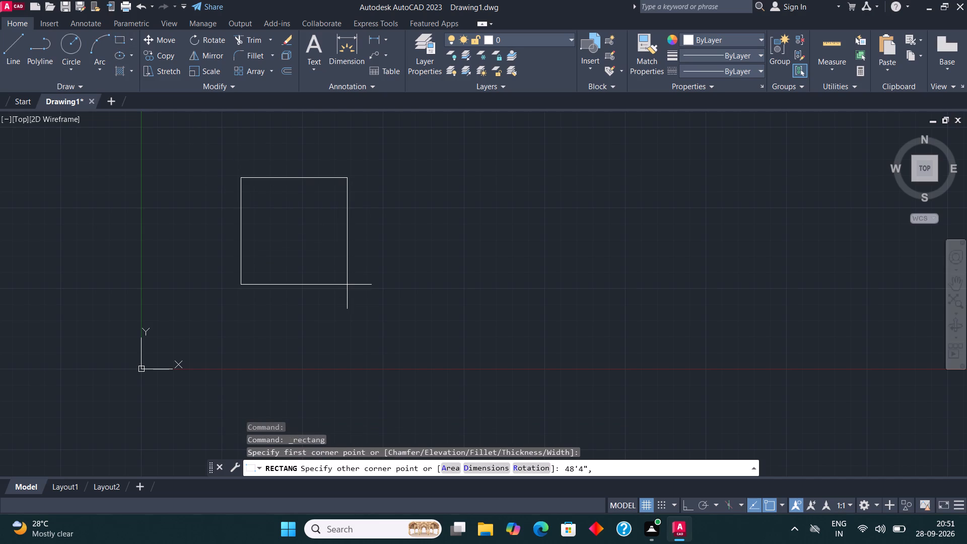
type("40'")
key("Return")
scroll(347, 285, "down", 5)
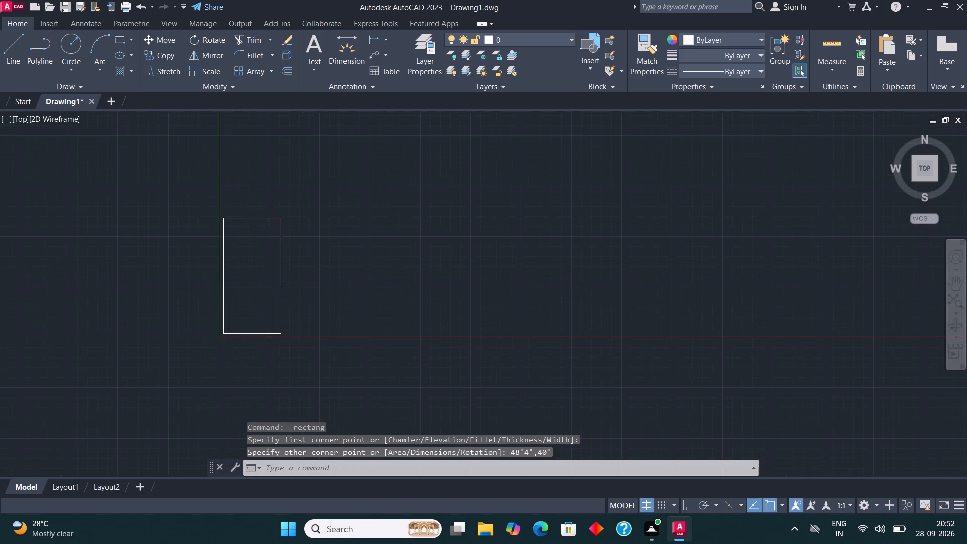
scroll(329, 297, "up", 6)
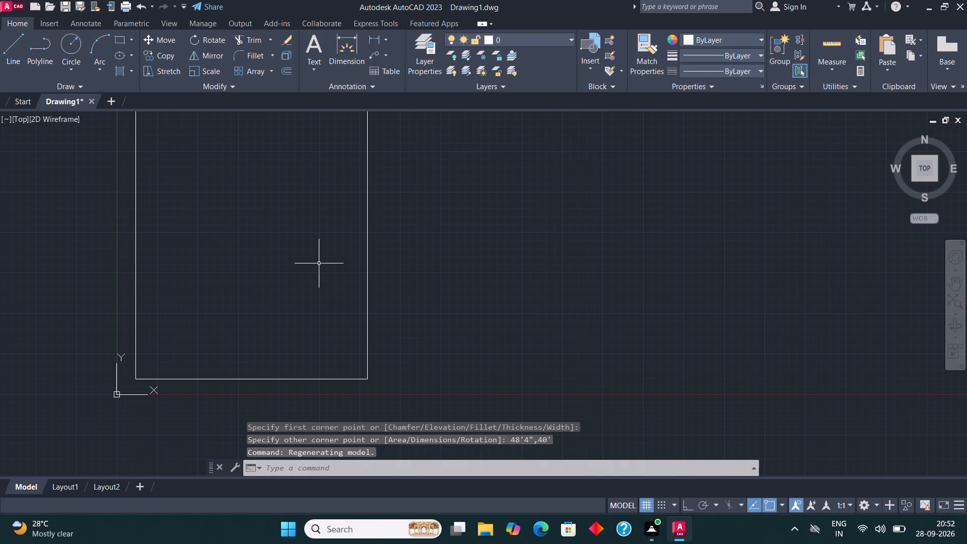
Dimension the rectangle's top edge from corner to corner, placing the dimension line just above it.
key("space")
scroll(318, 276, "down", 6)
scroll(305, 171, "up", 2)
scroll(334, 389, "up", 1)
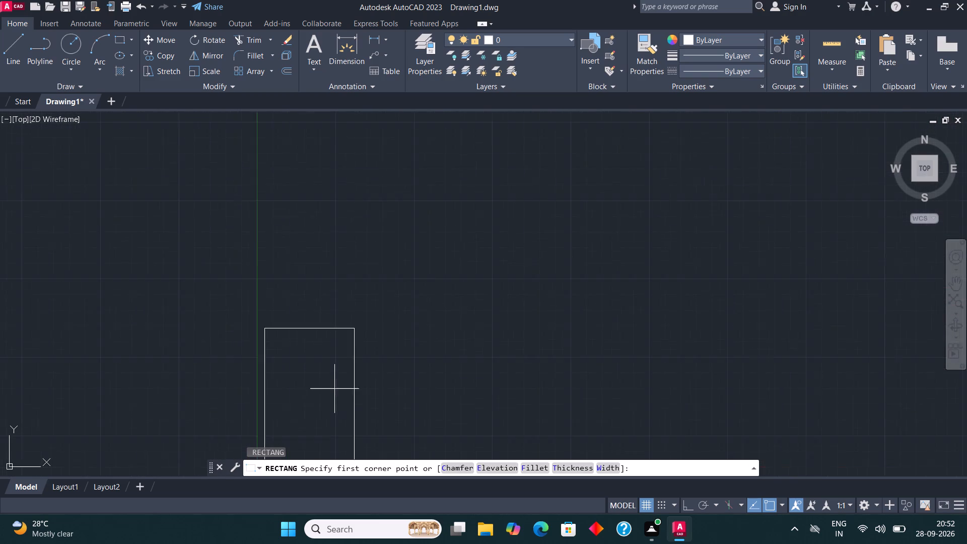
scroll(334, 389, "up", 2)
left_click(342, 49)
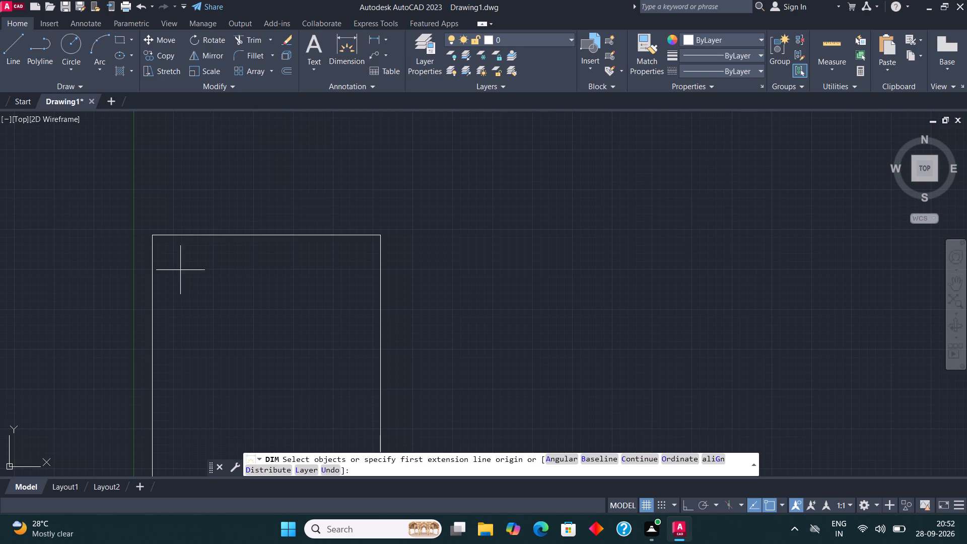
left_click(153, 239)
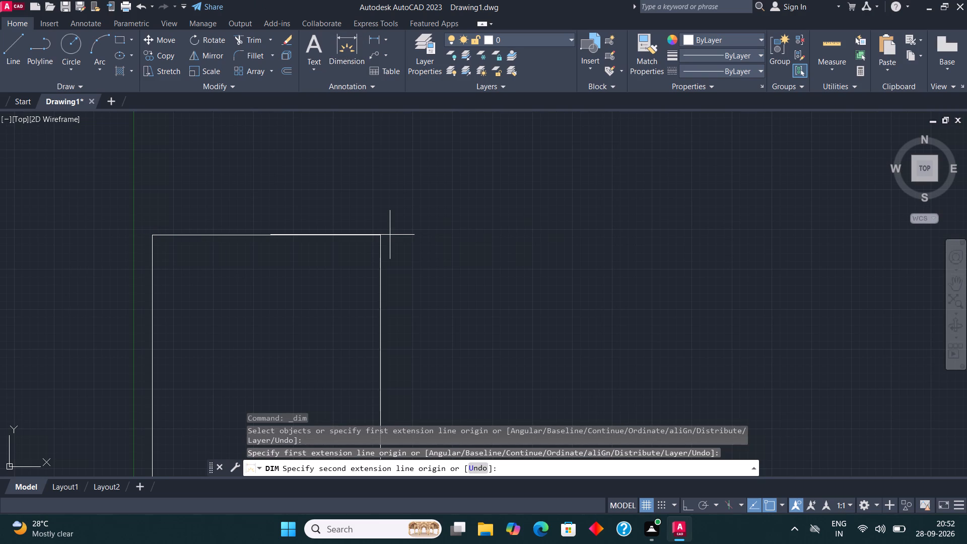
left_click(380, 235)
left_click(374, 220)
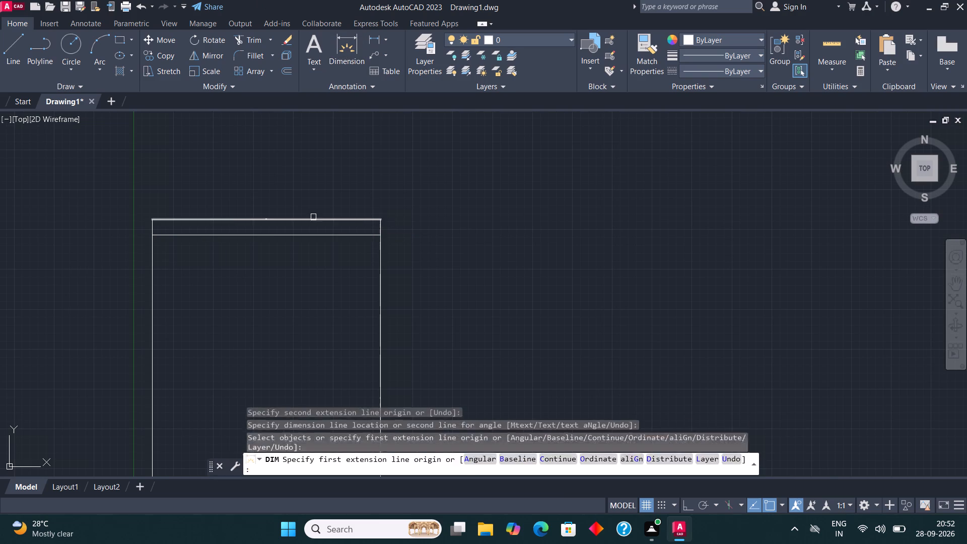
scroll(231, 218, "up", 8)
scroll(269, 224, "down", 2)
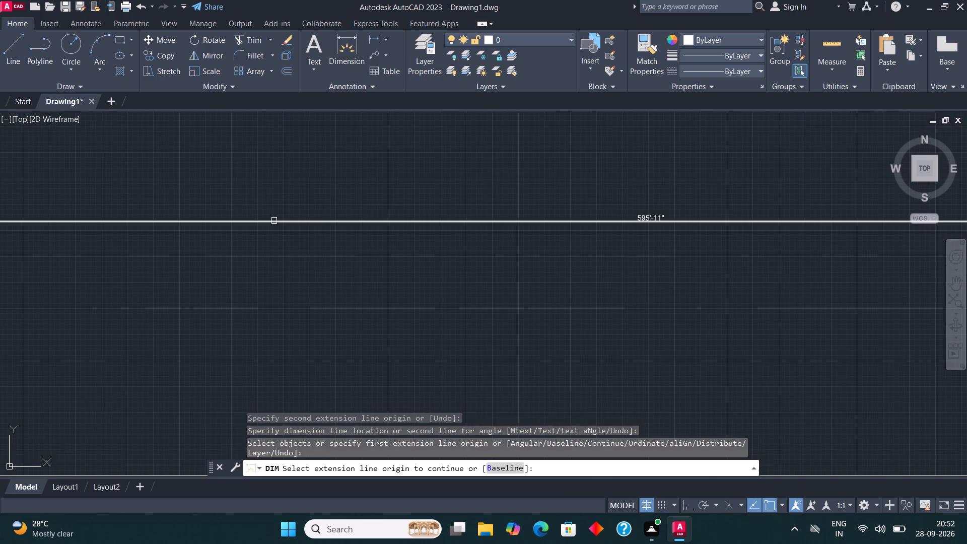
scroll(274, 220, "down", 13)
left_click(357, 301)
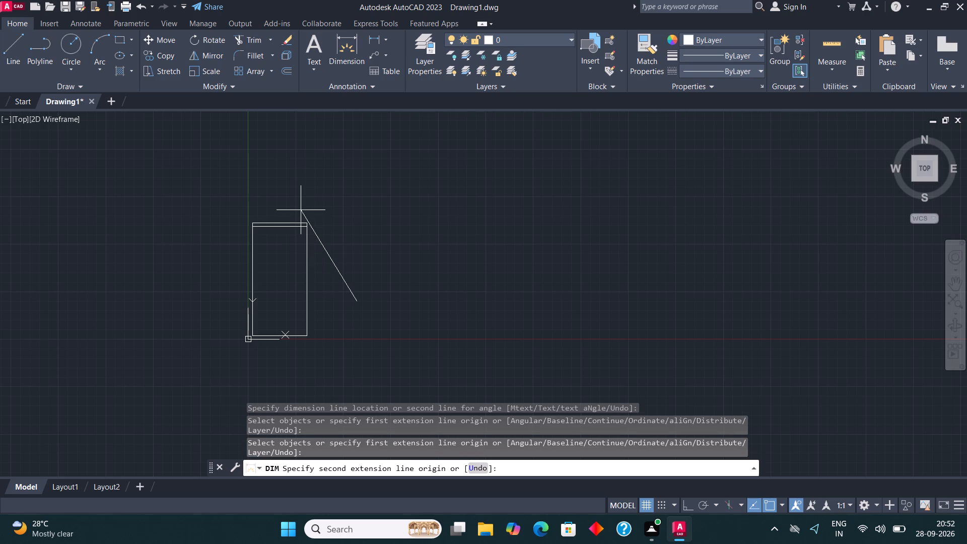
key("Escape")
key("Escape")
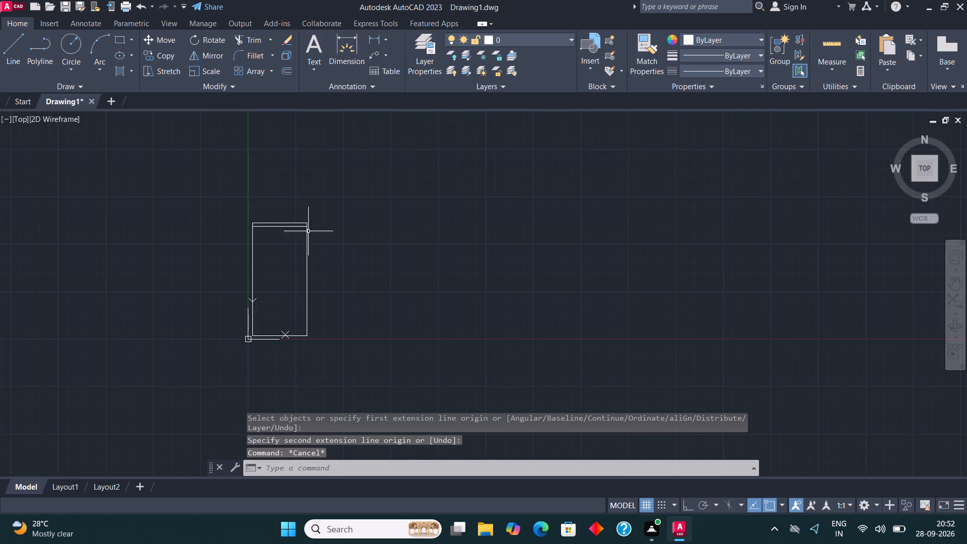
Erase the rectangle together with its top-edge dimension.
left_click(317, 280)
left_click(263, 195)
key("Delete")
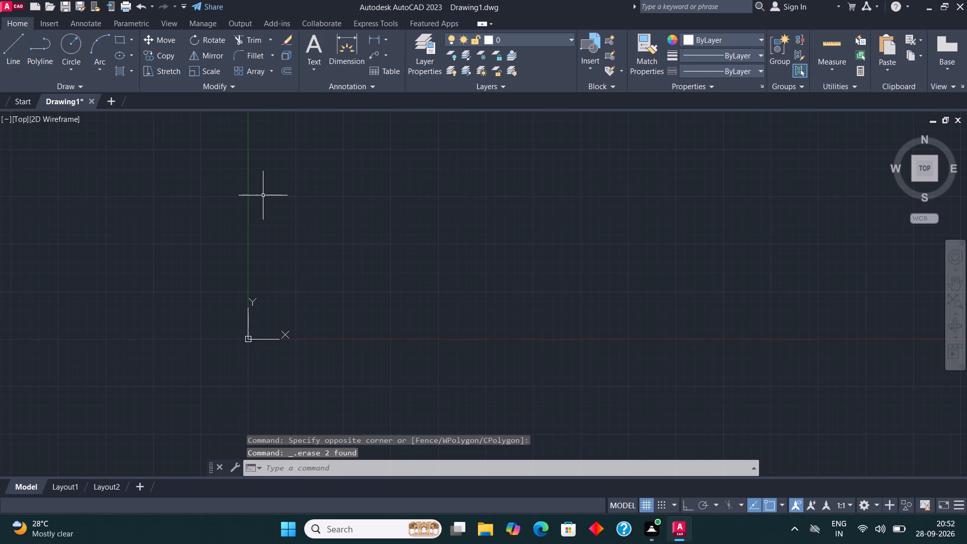
Turn on ortho mode and draw a vertical 40' line upward from a point above and beyond the origin along X.
scroll(263, 214, "down", 5)
middle_click_drag(314, 299, 318, 332)
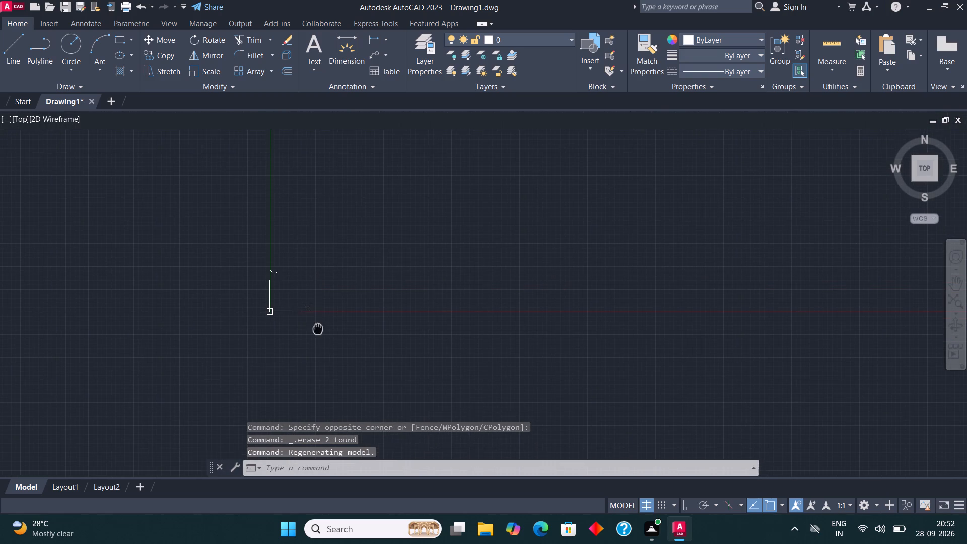
middle_click_drag(318, 332, 318, 335)
scroll(409, 226, "up", 4)
scroll(408, 231, "down", 4)
scroll(403, 238, "up", 1)
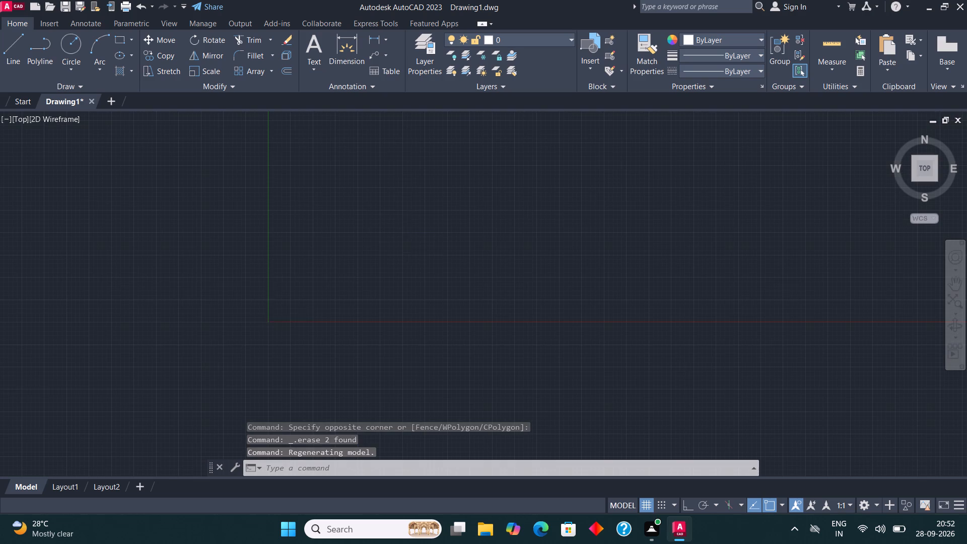
scroll(403, 238, "up", 1)
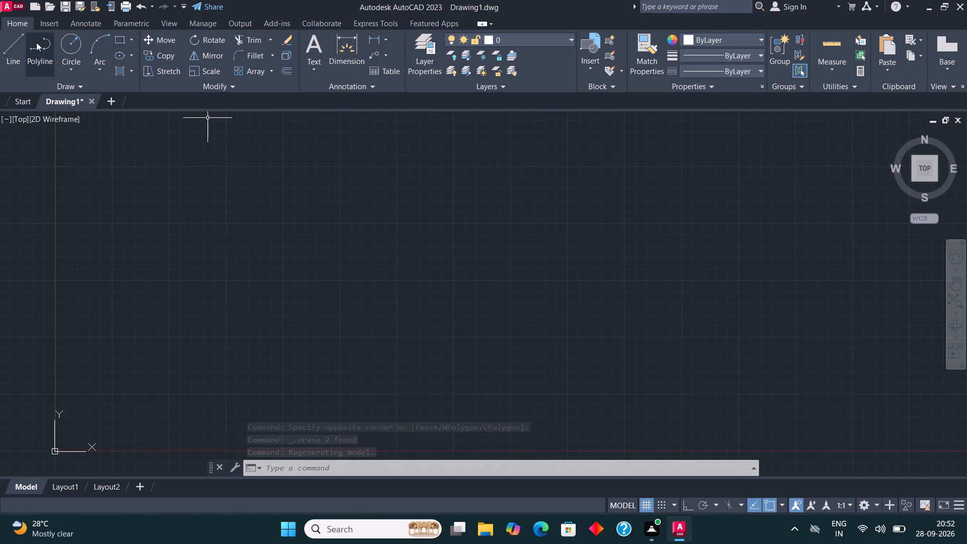
left_click(15, 46)
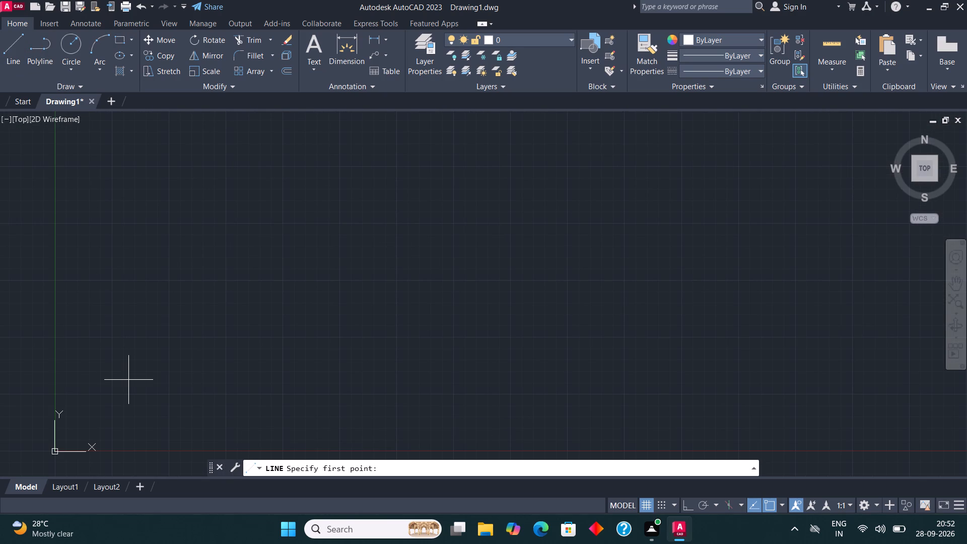
left_click(128, 380)
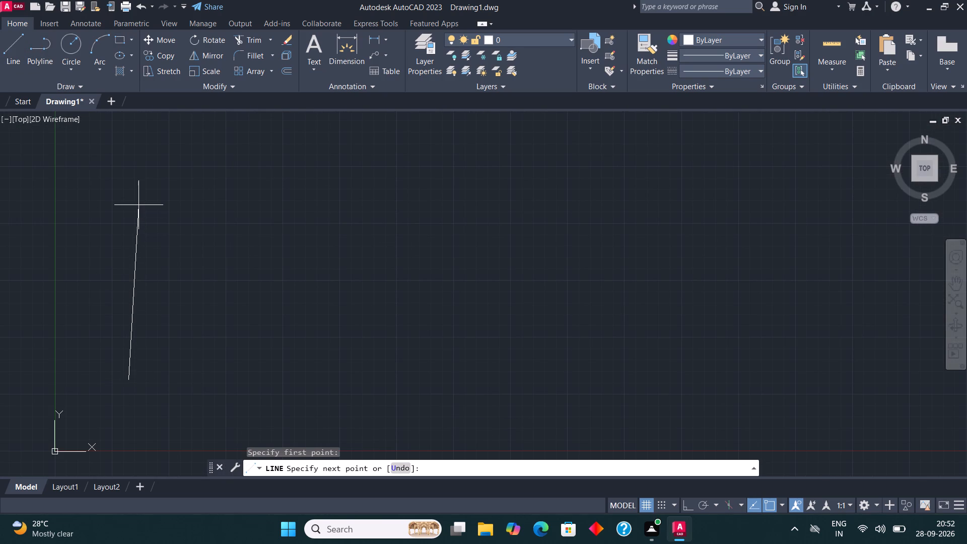
key("F8")
type("40'")
key("Return")
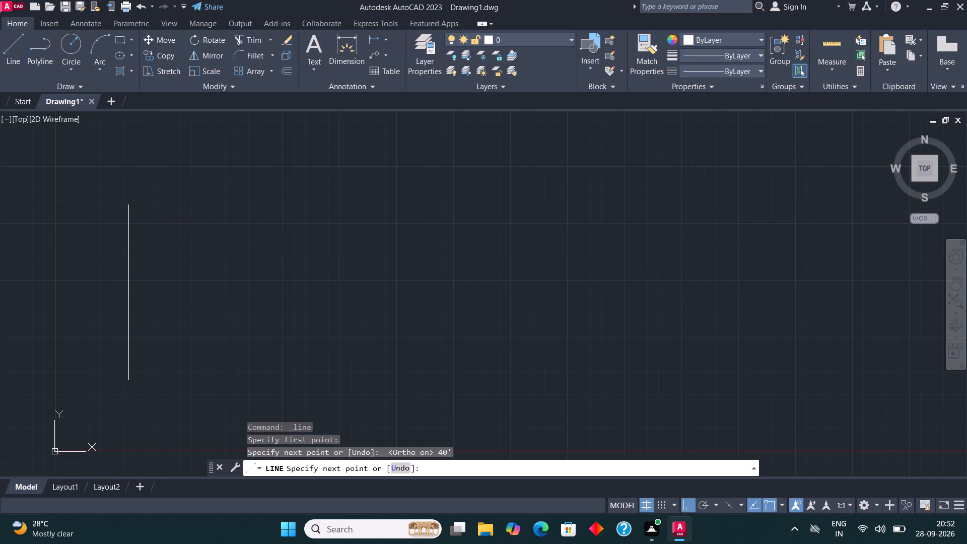
key("space")
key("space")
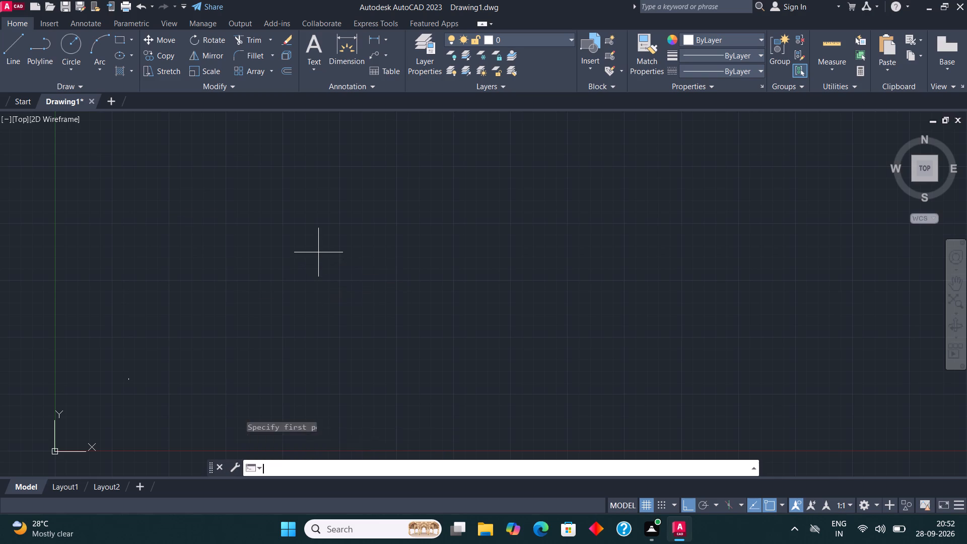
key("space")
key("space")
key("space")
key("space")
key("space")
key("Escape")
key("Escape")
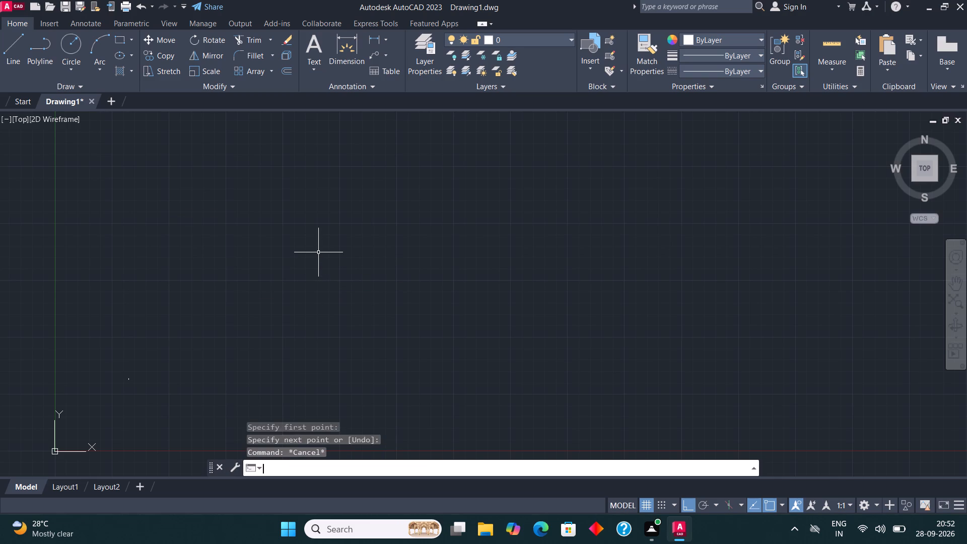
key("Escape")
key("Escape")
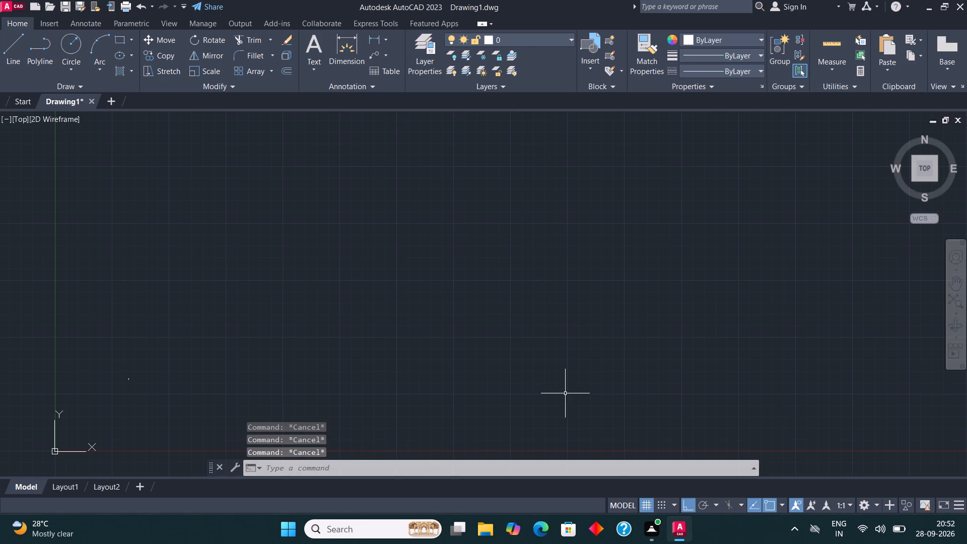
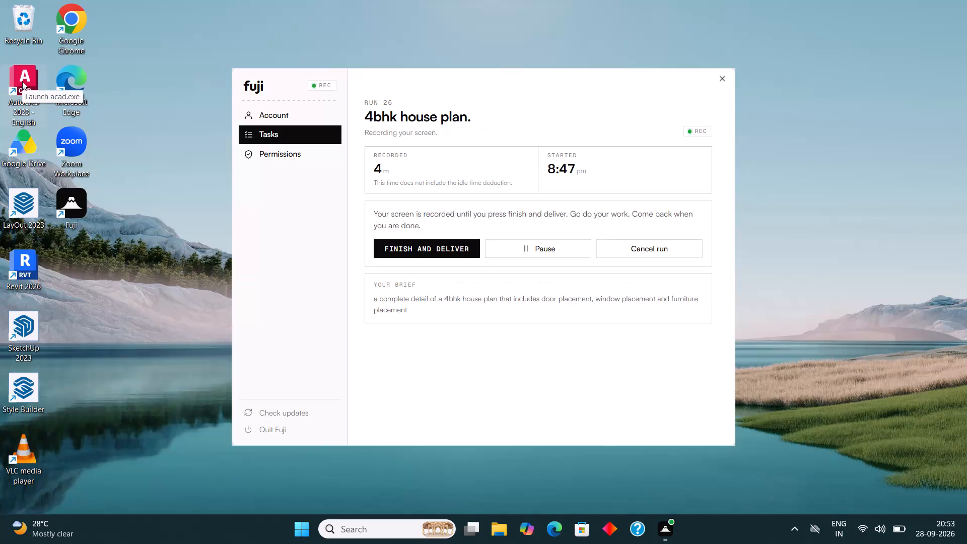
Launch AutoCAD 2023, dismiss the DWG association prompt without choosing an option, and start a new acadiso.dwt drawing.
double_click(24, 69)
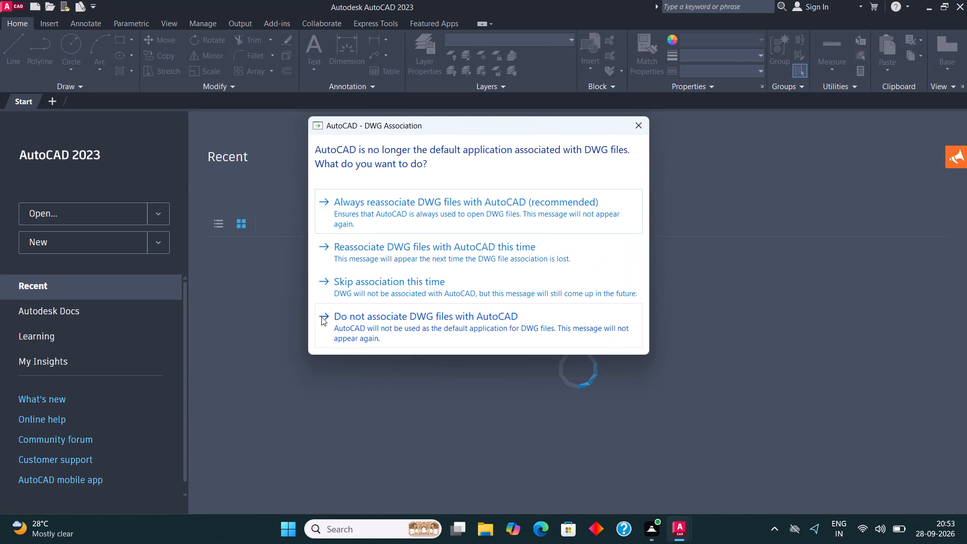
left_click(636, 128)
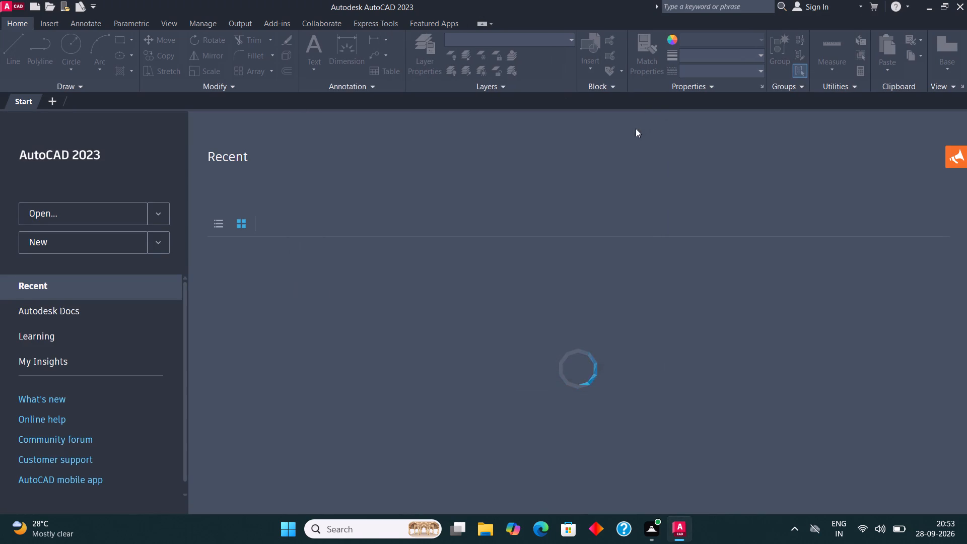
left_click(102, 245)
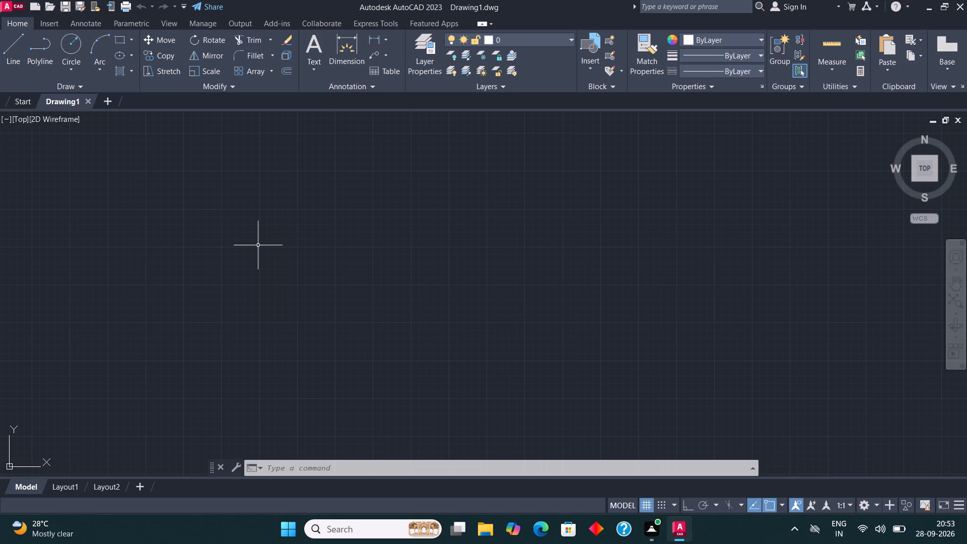
Review the Open and Save settings in the program options.
type("op")
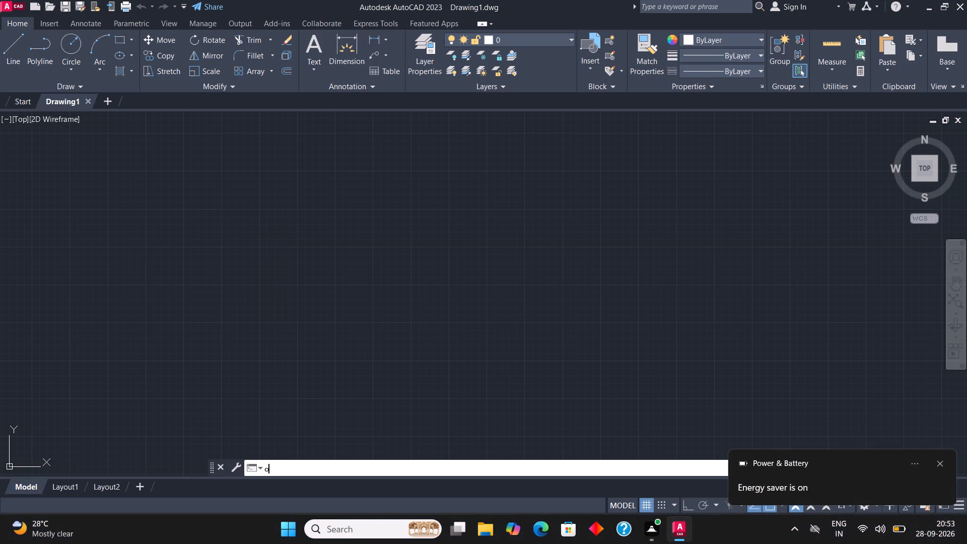
key("Return")
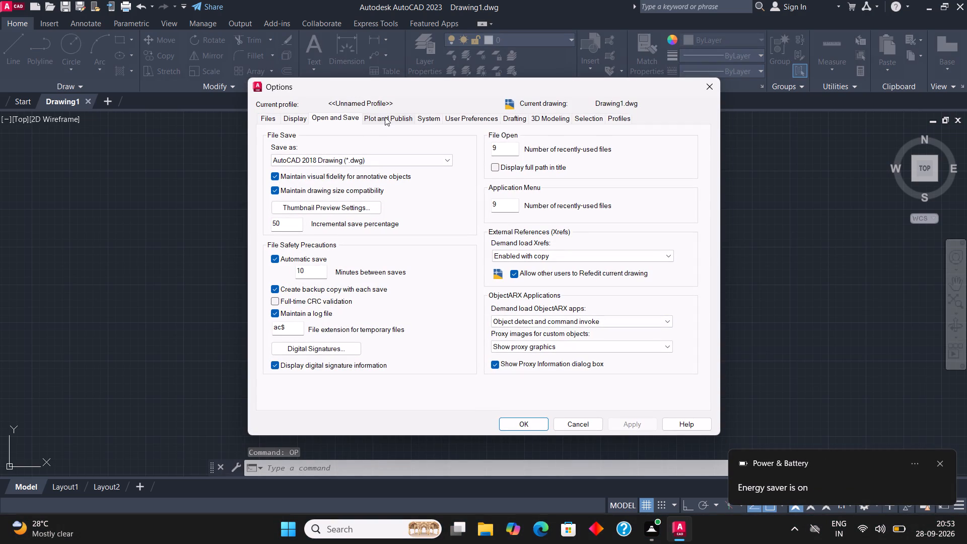
left_click(339, 116)
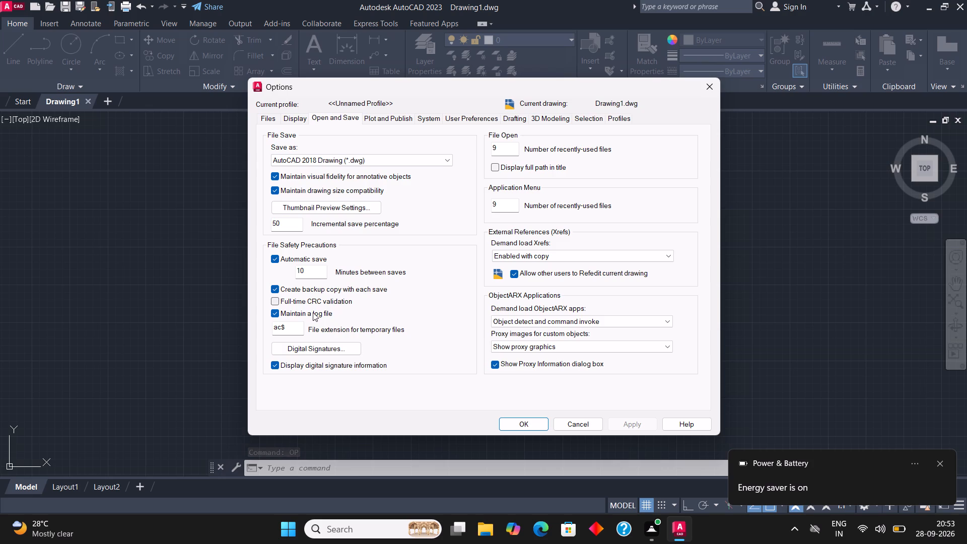
left_click(519, 424)
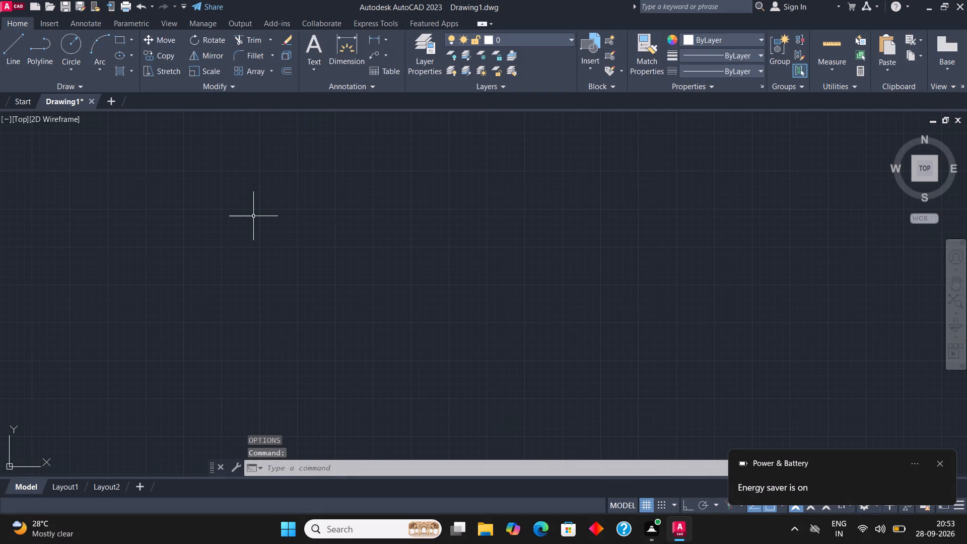
Configure the drawing units to Architectural length with 0'-0" precision and an insertion scale in Inches.
type("un")
key("Return")
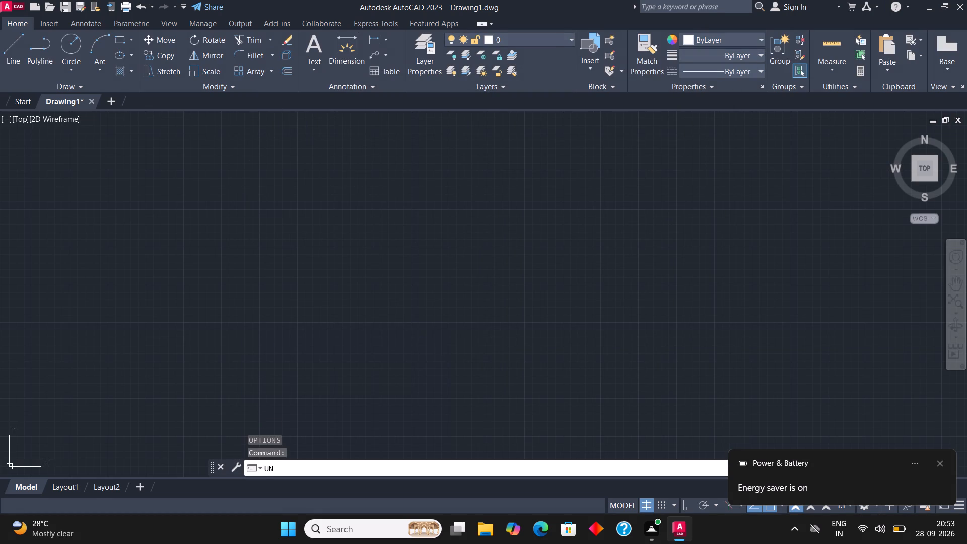
left_click(467, 181)
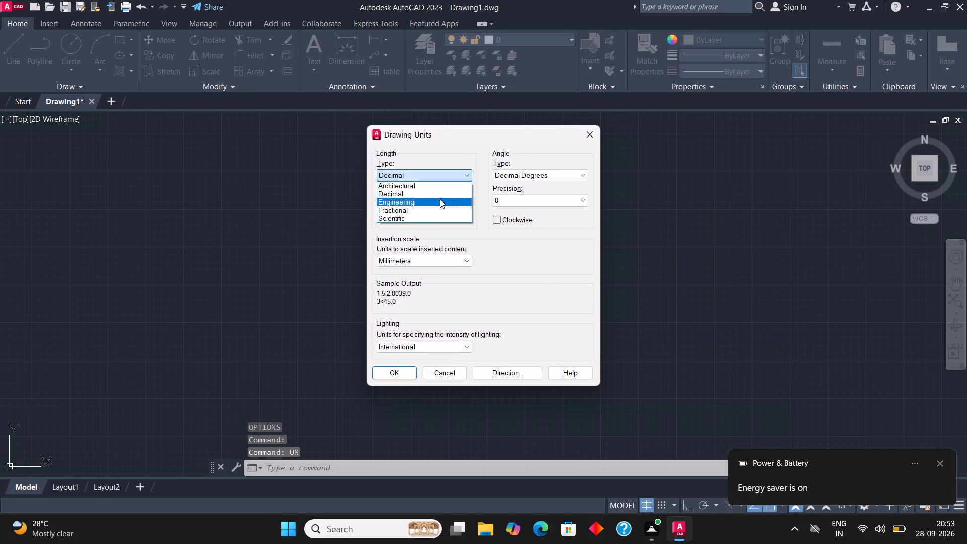
left_click(438, 188)
left_click(426, 199)
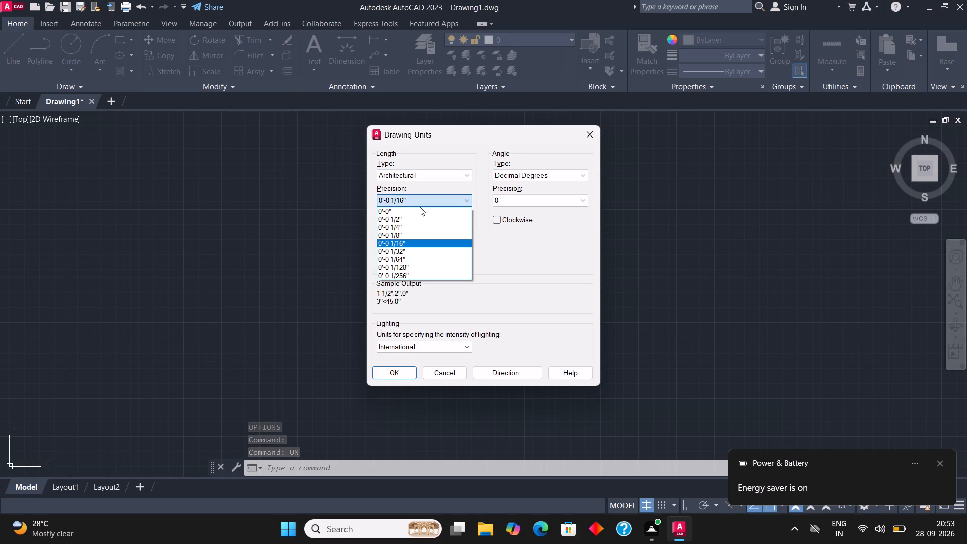
left_click(418, 208)
left_click(421, 260)
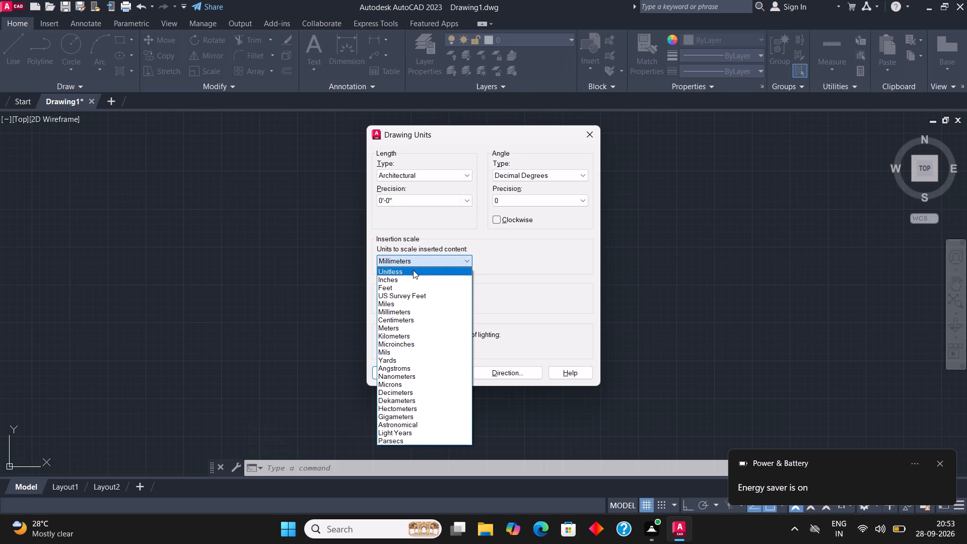
left_click(406, 278)
left_click(396, 375)
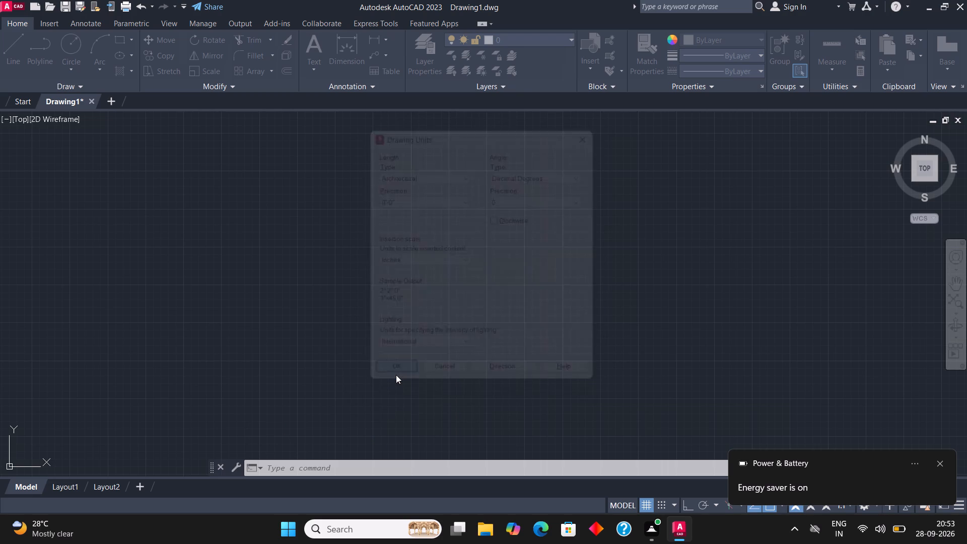
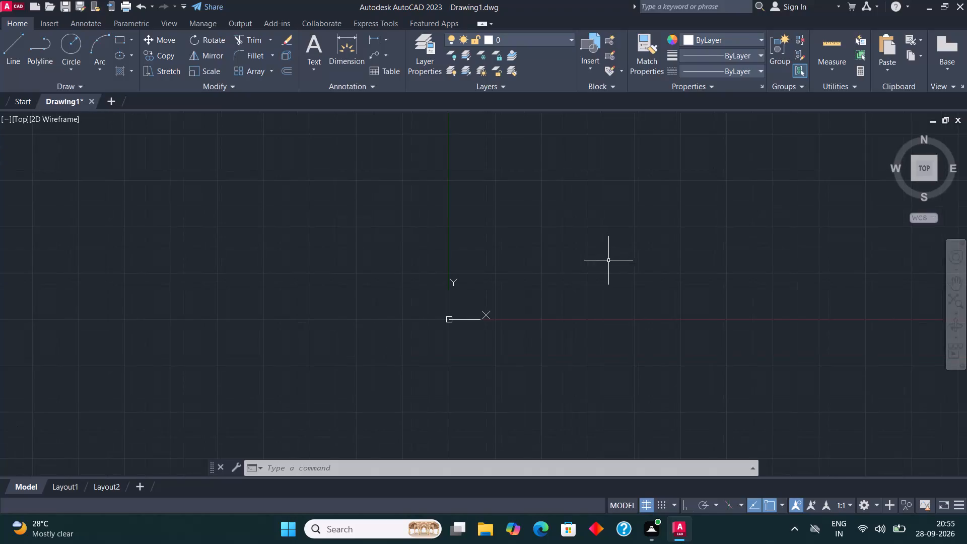
Check the current drawing units settings and close them without changes.
middle_click_drag(547, 275, 547, 286)
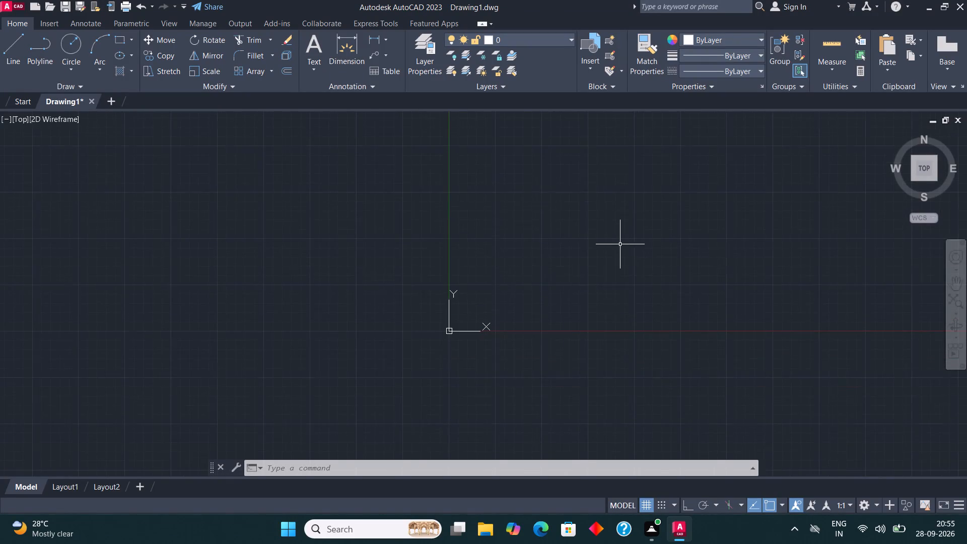
scroll(621, 243, "up", 3)
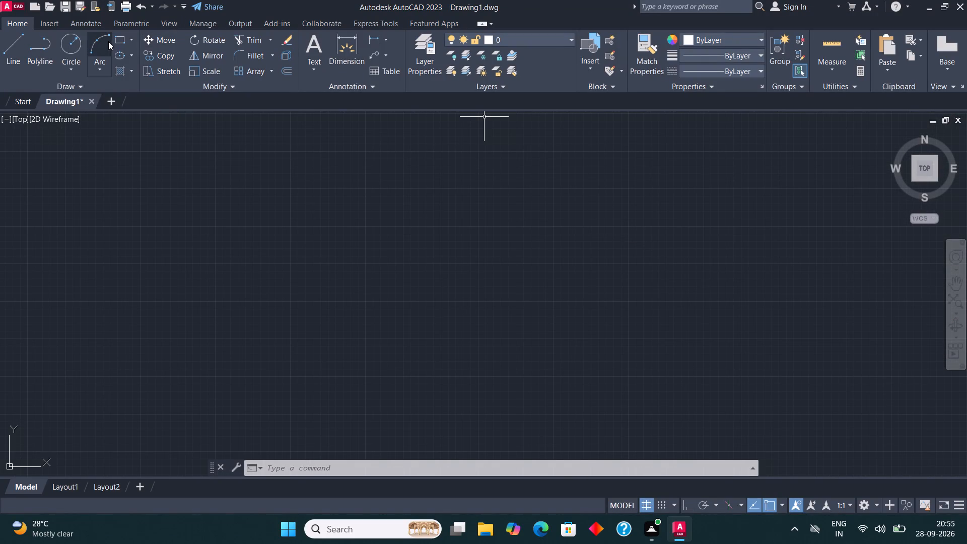
type("un")
key("Return")
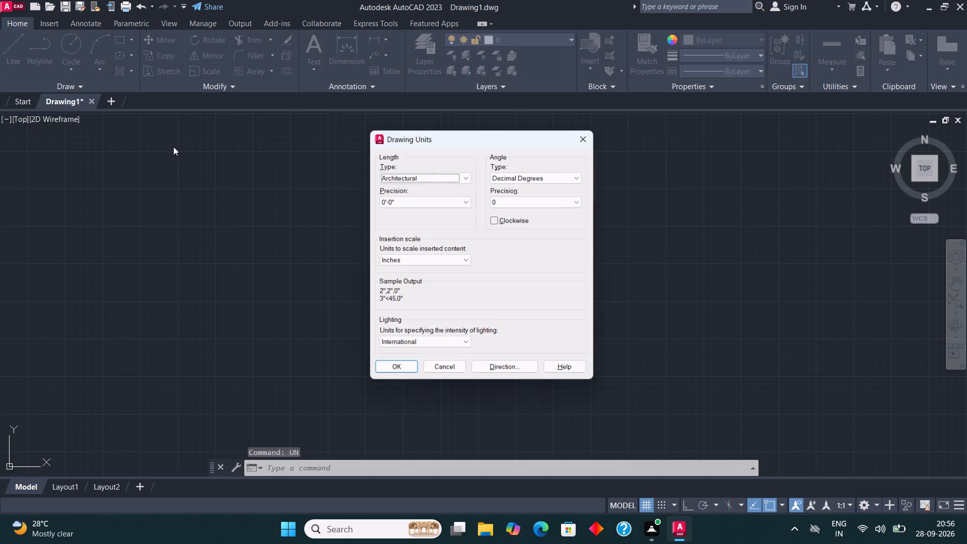
left_click(596, 132)
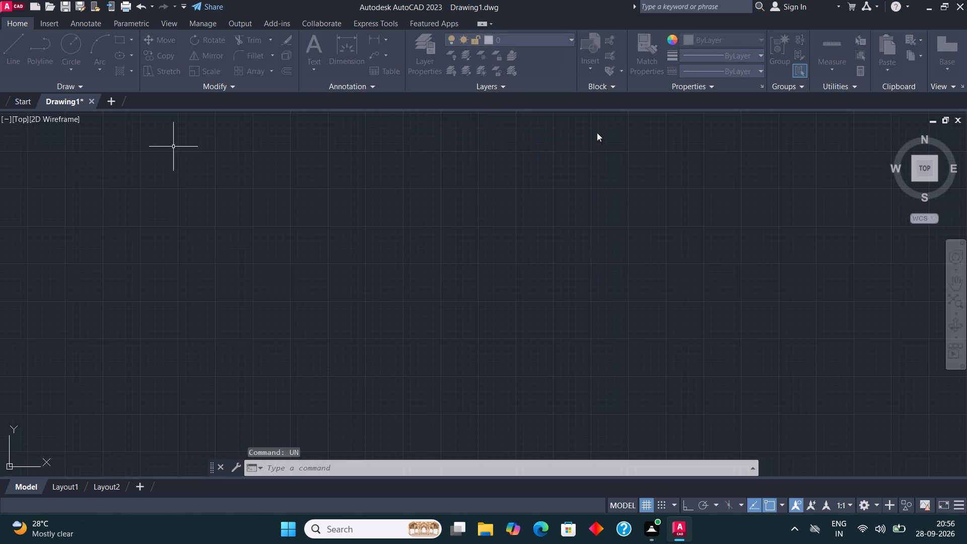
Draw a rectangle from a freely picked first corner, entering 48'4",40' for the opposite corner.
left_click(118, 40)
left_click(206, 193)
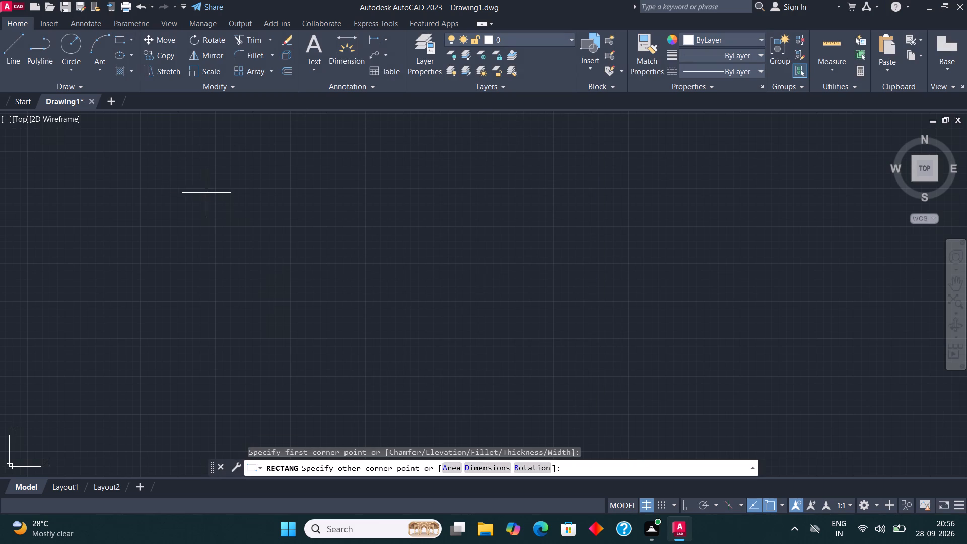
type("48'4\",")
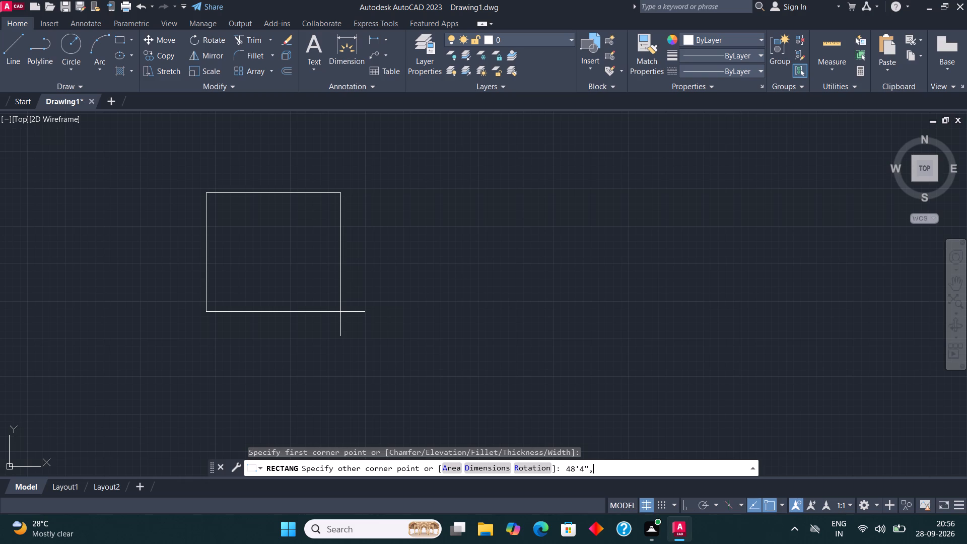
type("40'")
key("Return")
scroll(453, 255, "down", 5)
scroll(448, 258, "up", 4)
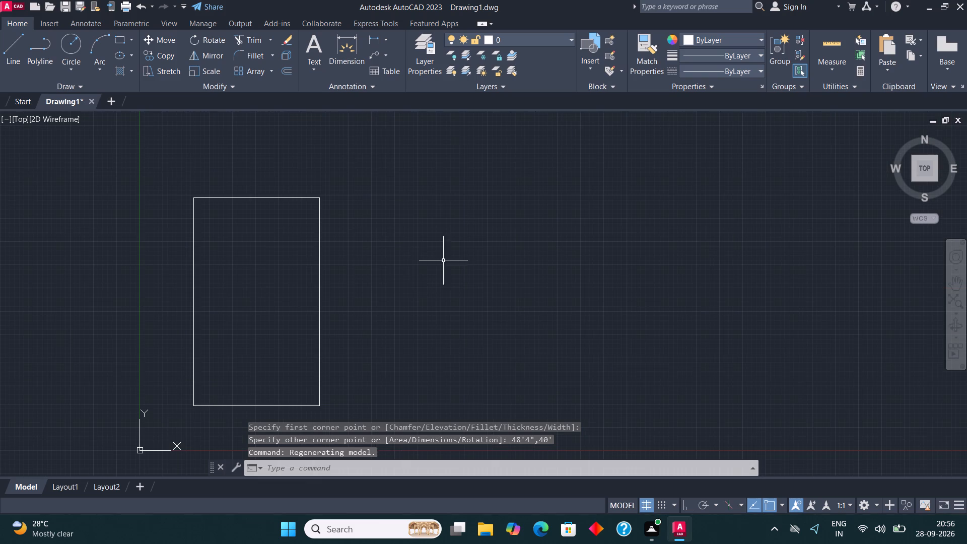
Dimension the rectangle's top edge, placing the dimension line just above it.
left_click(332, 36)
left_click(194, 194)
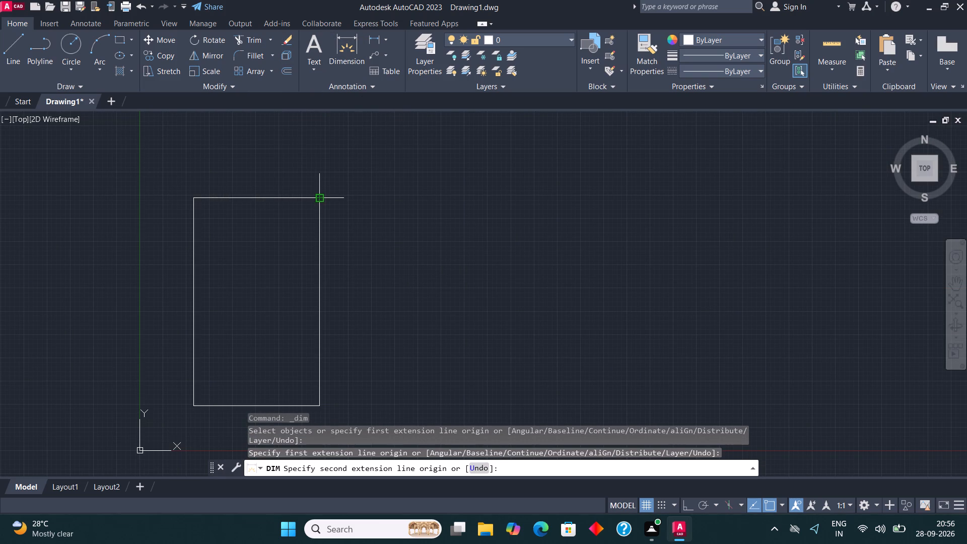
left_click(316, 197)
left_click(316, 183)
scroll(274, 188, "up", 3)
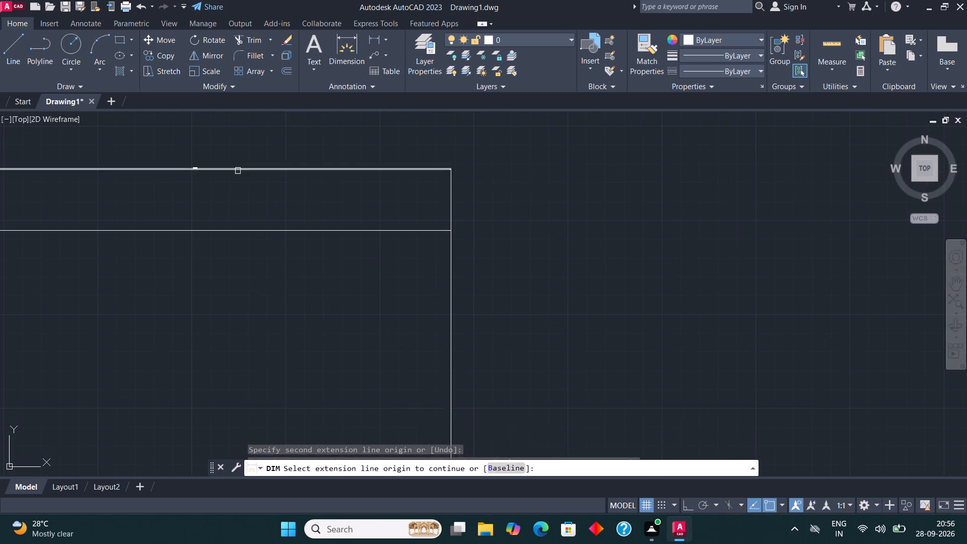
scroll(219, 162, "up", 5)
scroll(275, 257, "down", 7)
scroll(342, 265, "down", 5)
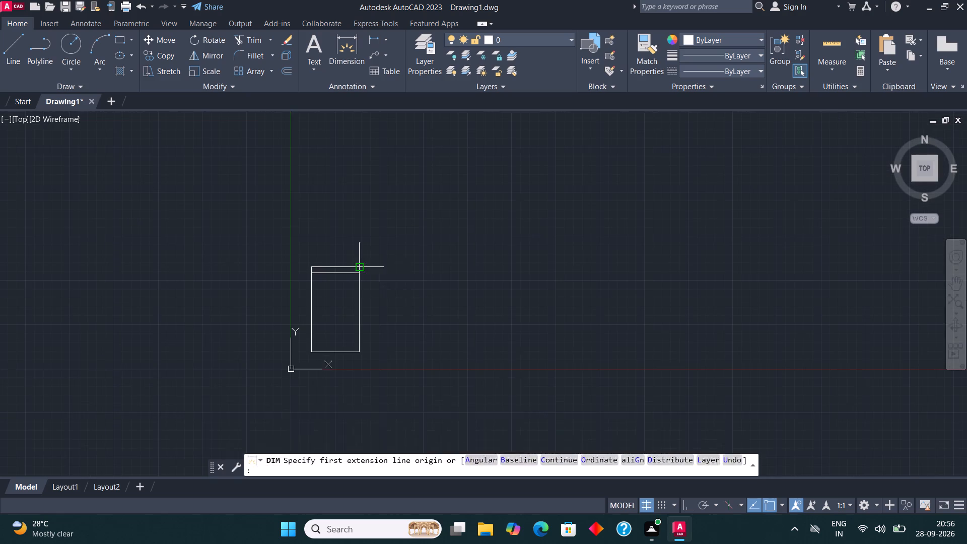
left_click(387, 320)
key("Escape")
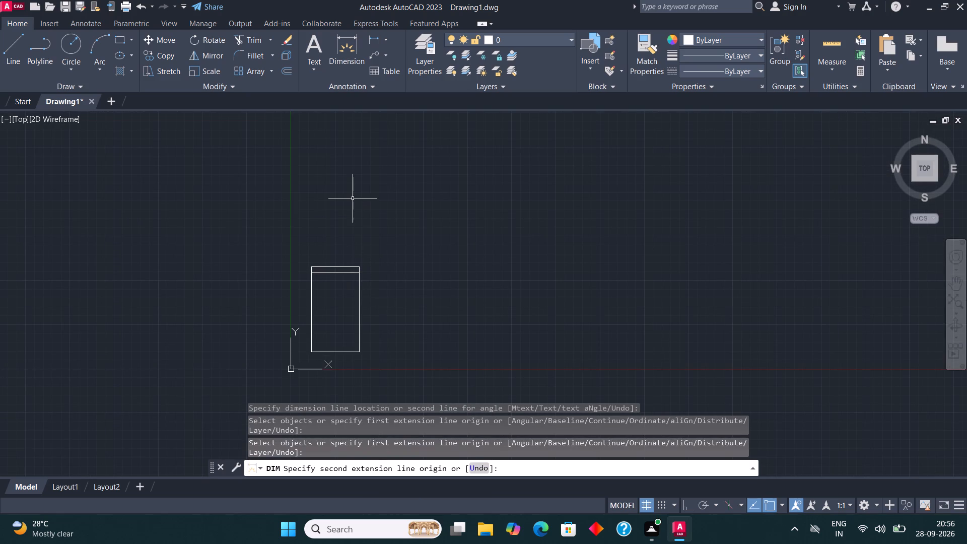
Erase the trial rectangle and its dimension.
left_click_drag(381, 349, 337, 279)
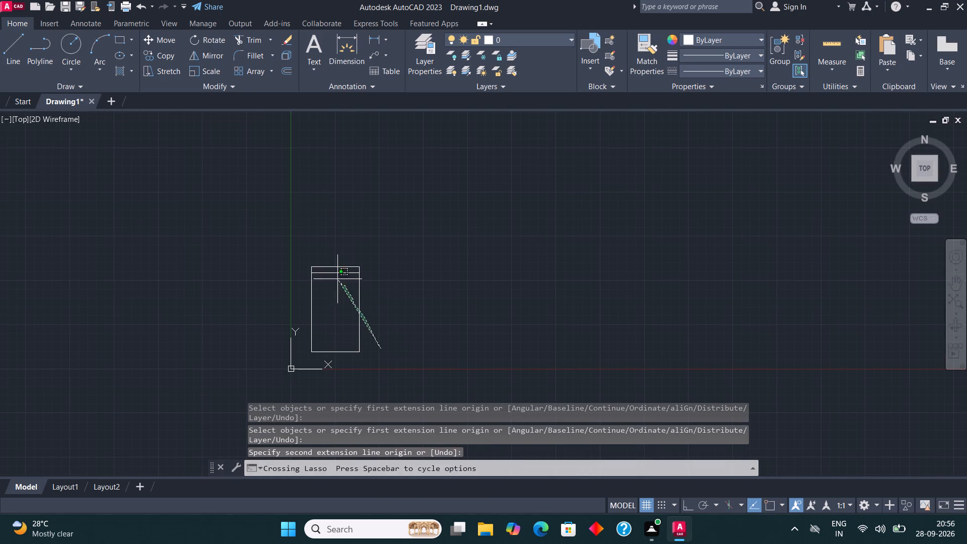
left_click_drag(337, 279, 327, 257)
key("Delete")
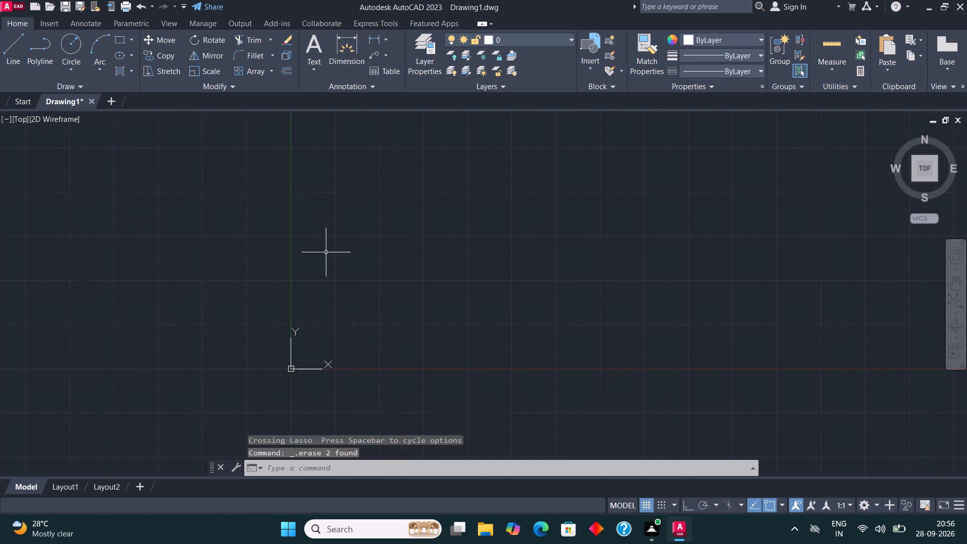
Reapply the drawing units as Architectural length, 0'-0" precision and an insertion scale in Inches.
type("un")
key("Return")
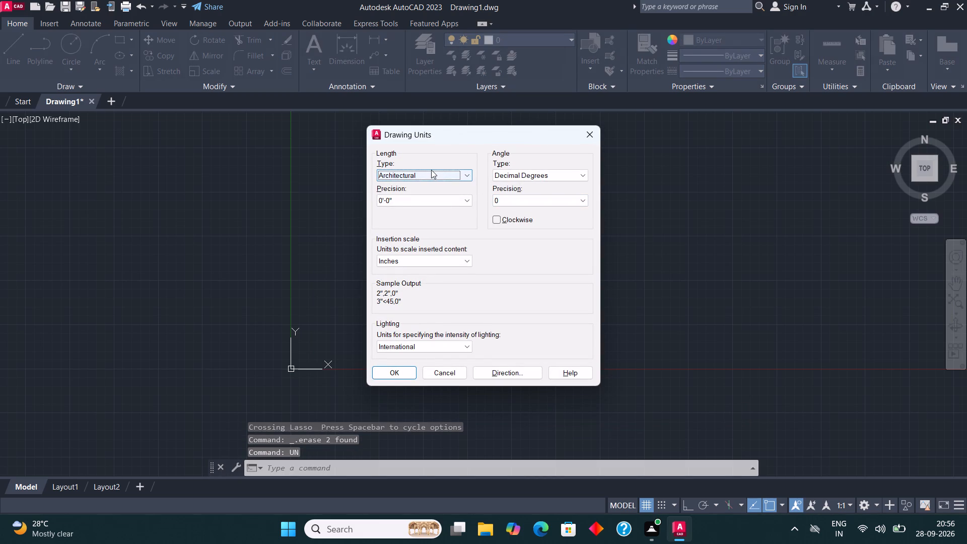
left_click(431, 170)
left_click(428, 186)
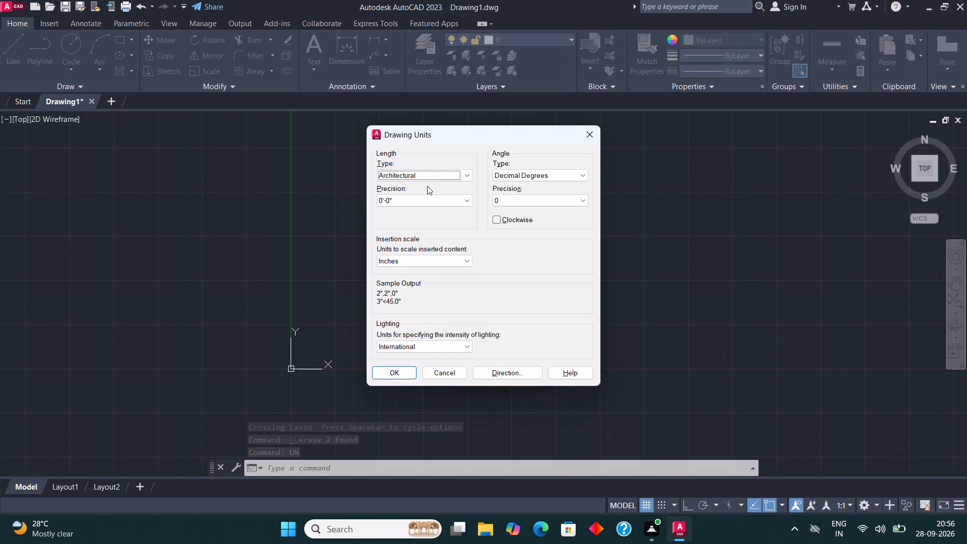
left_click(421, 205)
left_click(415, 211)
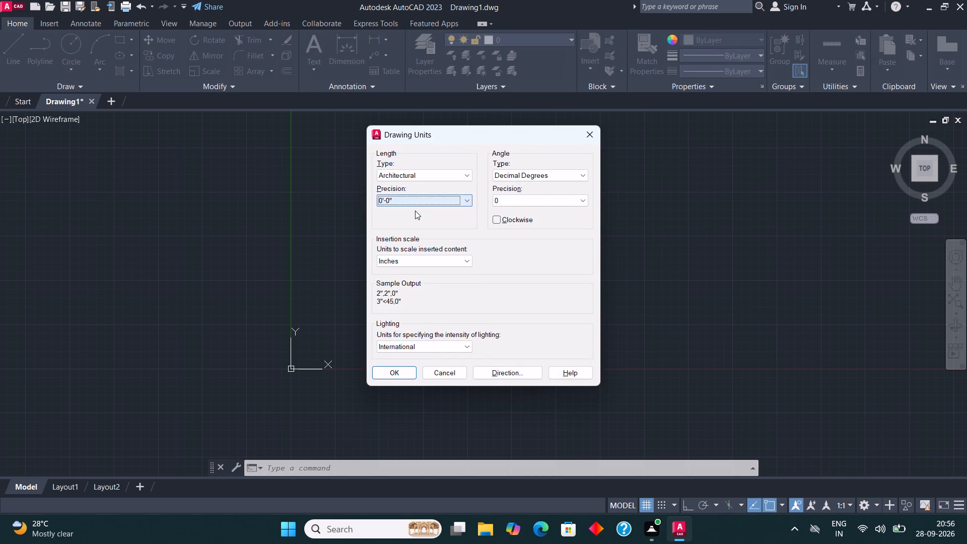
left_click(419, 262)
left_click(411, 281)
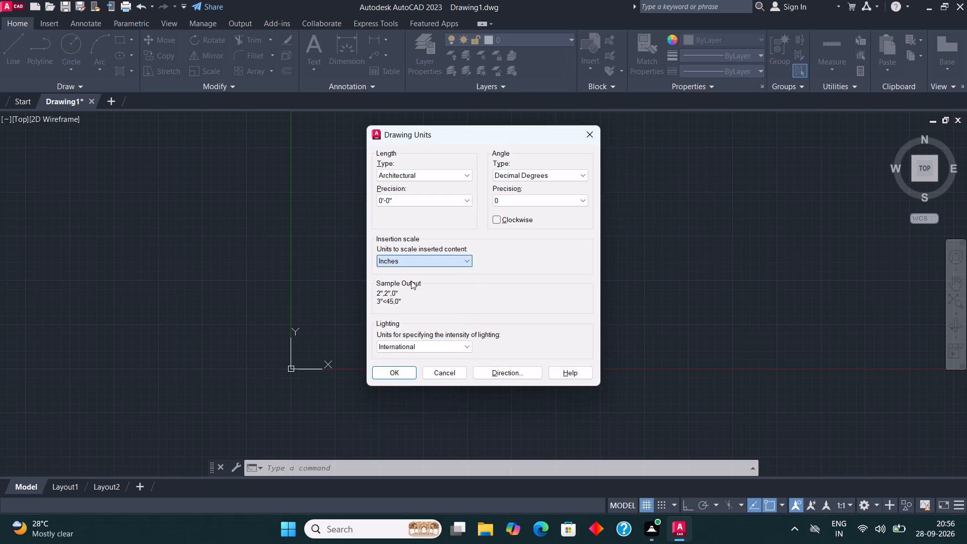
left_click(402, 374)
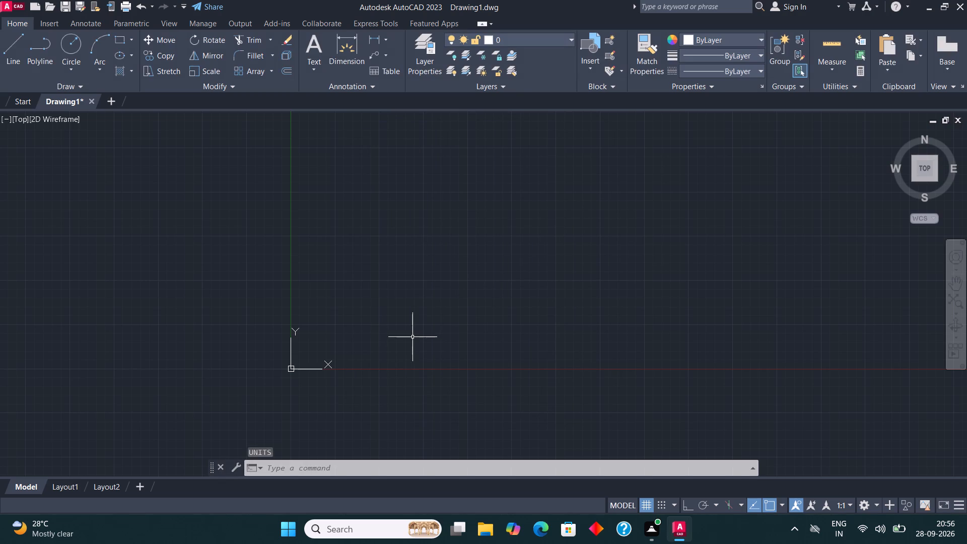
Modify the ISO-25 dimension style's primary units to Architectural format with 0'-0" precision.
type("dim")
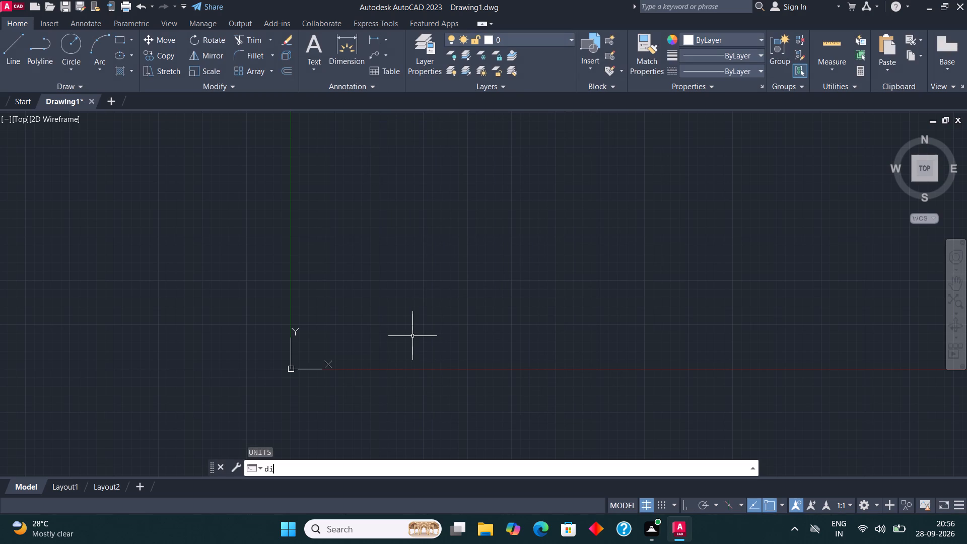
left_click(313, 363)
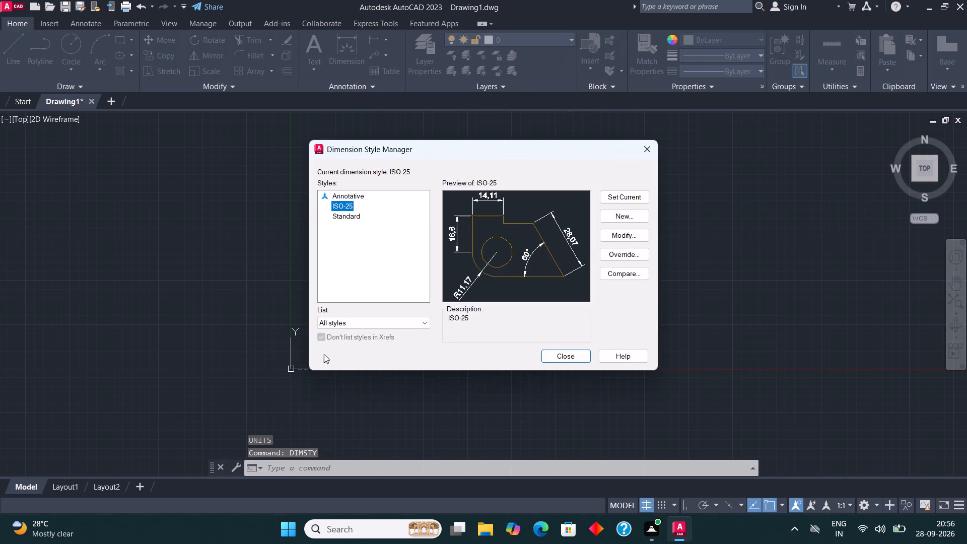
left_click(627, 235)
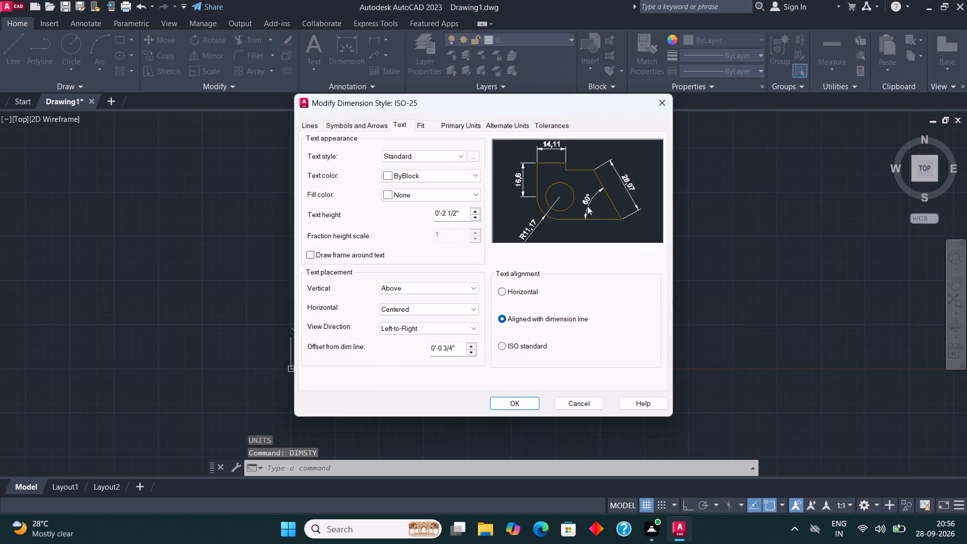
left_click(463, 126)
left_click(431, 150)
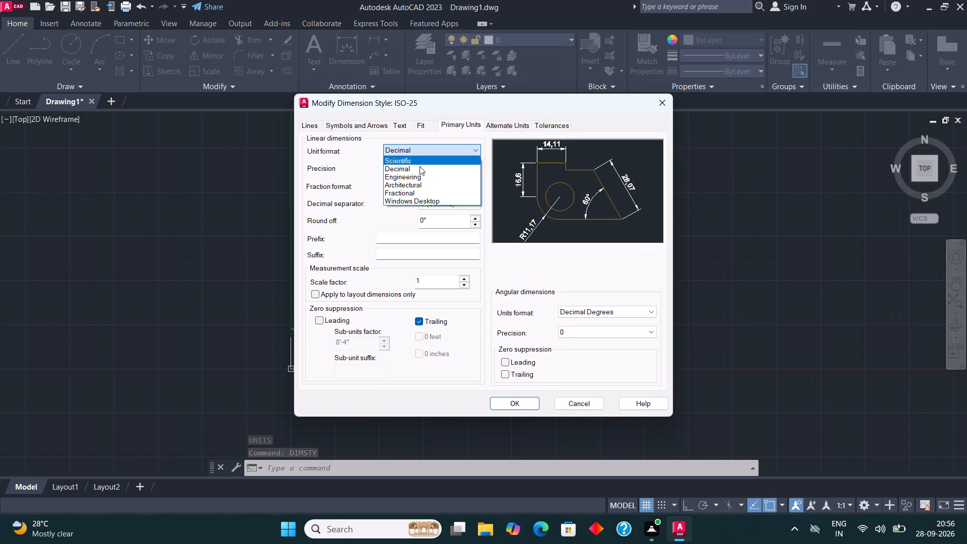
left_click(411, 183)
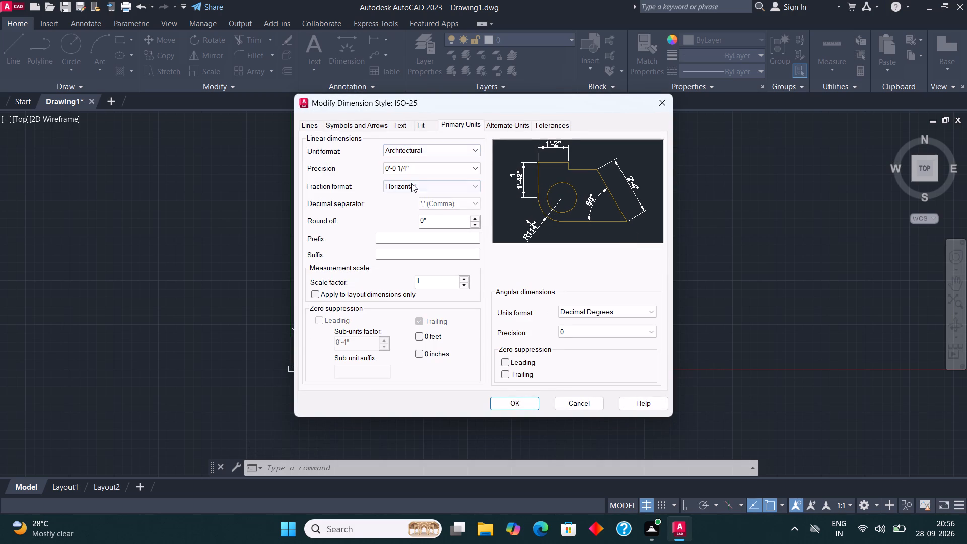
left_click(413, 172)
left_click(408, 182)
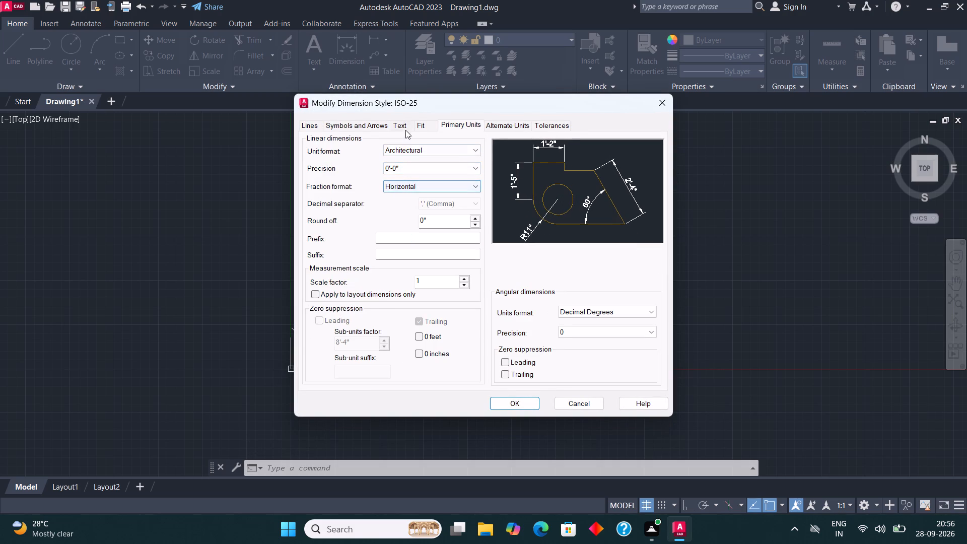
Set the ISO-25 dimension text height to 10" and make the style current.
left_click(405, 128)
left_click_drag(458, 215, 425, 211)
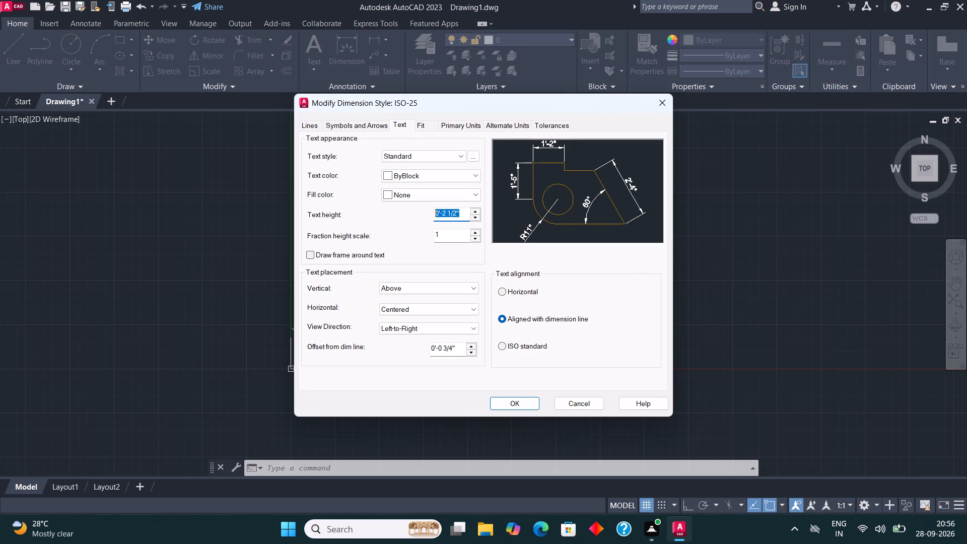
left_click_drag(425, 211, 422, 210)
type("10\"")
key("Return")
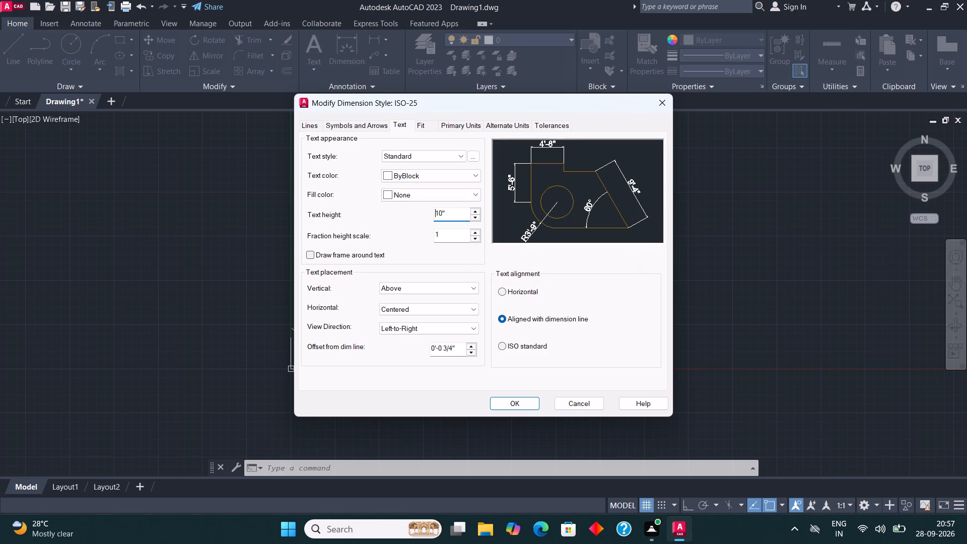
left_click(517, 399)
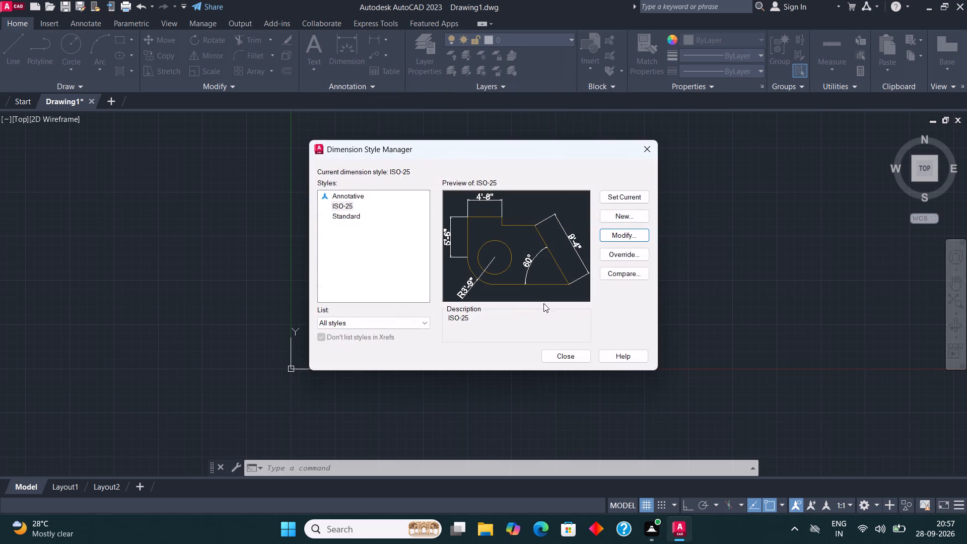
left_click(613, 193)
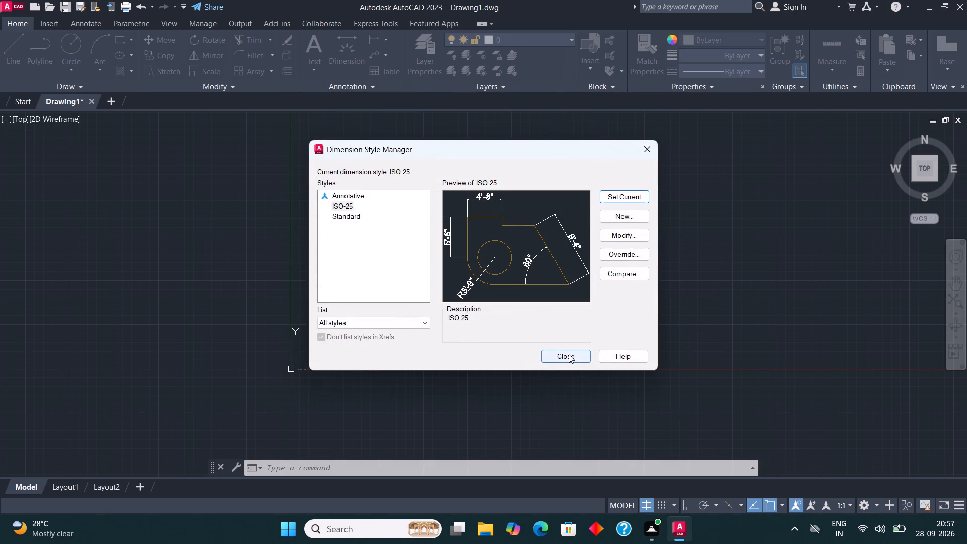
left_click(569, 354)
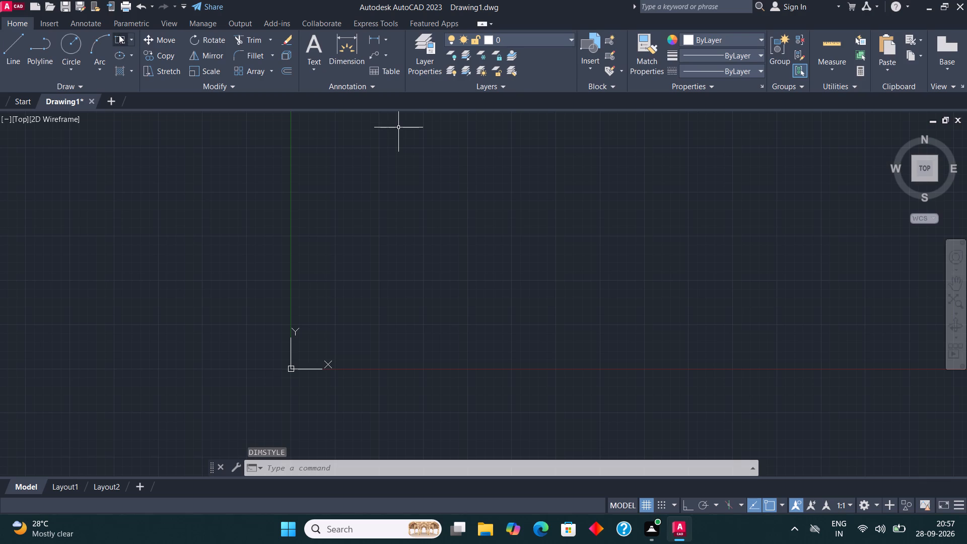
Draw the house outline's 48'4" top edge and 40' right edge as connected lines, turning Ortho on for the vertical edge.
left_click(5, 43)
left_click(343, 244)
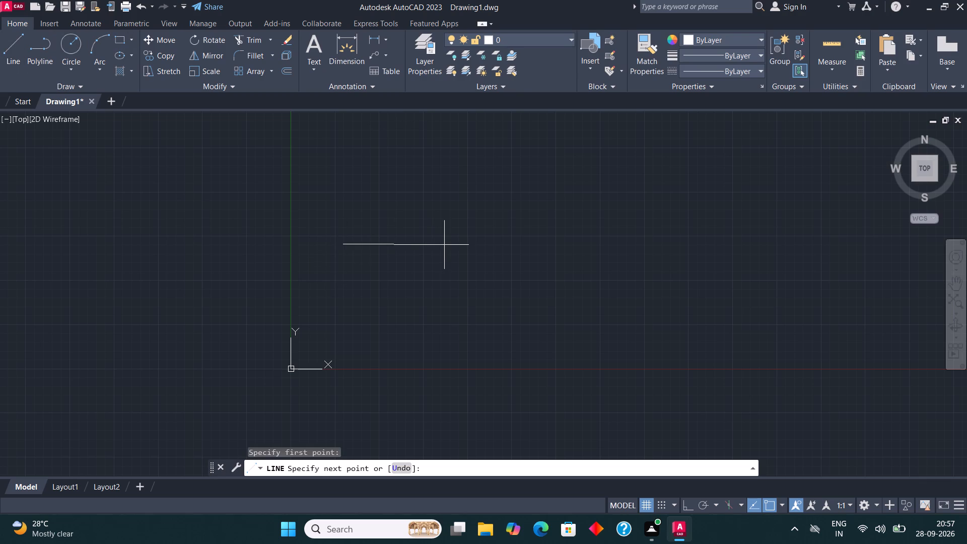
type("48'4\"")
key("Return")
scroll(357, 269, "up", 5)
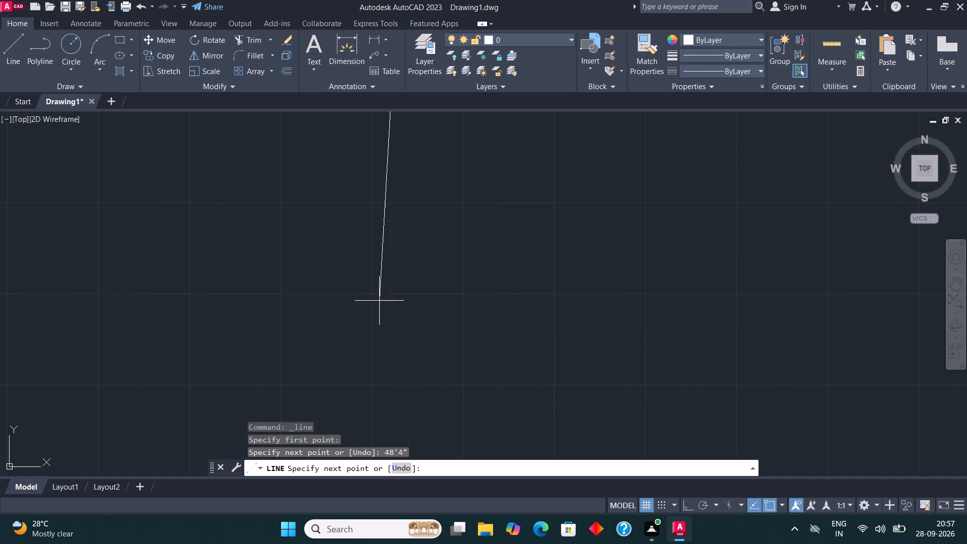
scroll(383, 310, "down", 3)
key("F8")
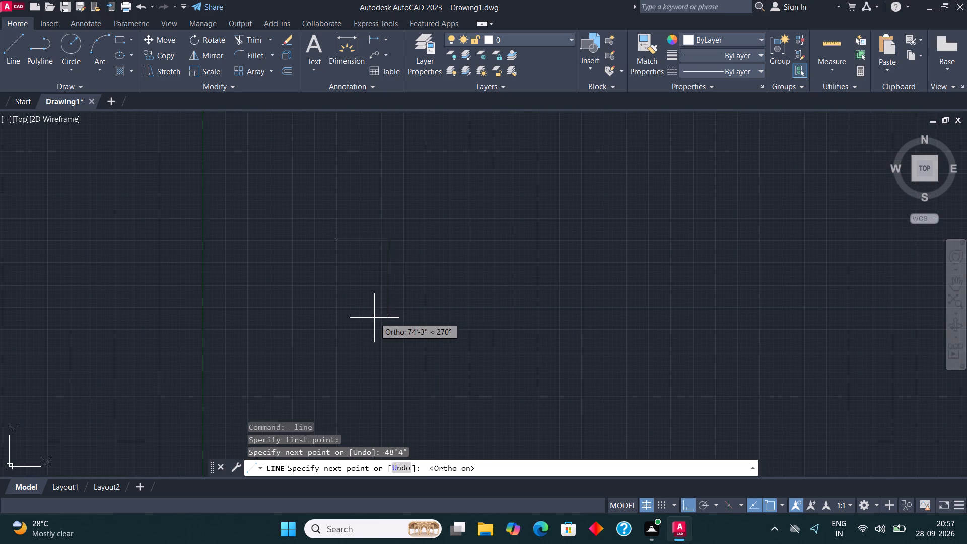
type("40'")
key("Return")
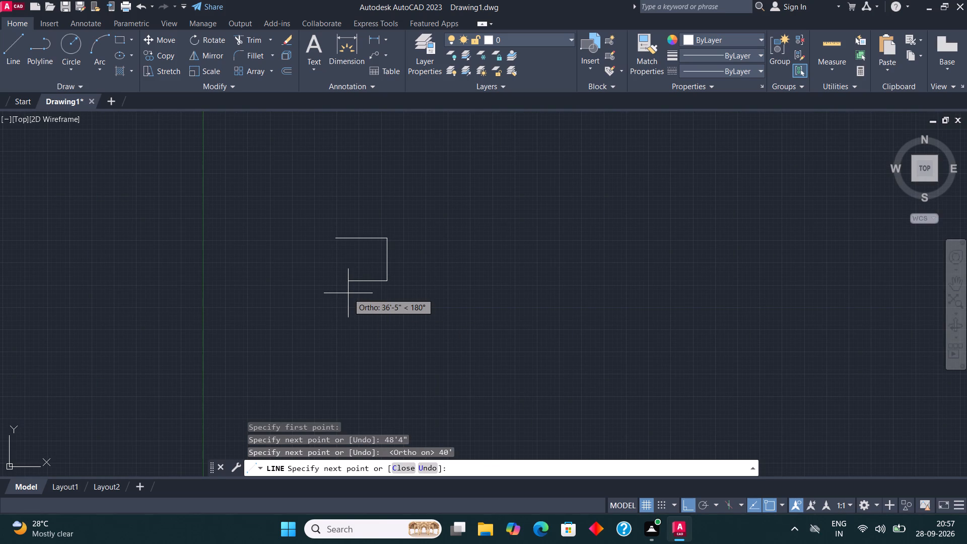
Continue with the 48'4" bottom edge and close the outline back up to its upper-left starting corner.
type("48'4\"")
key("Return")
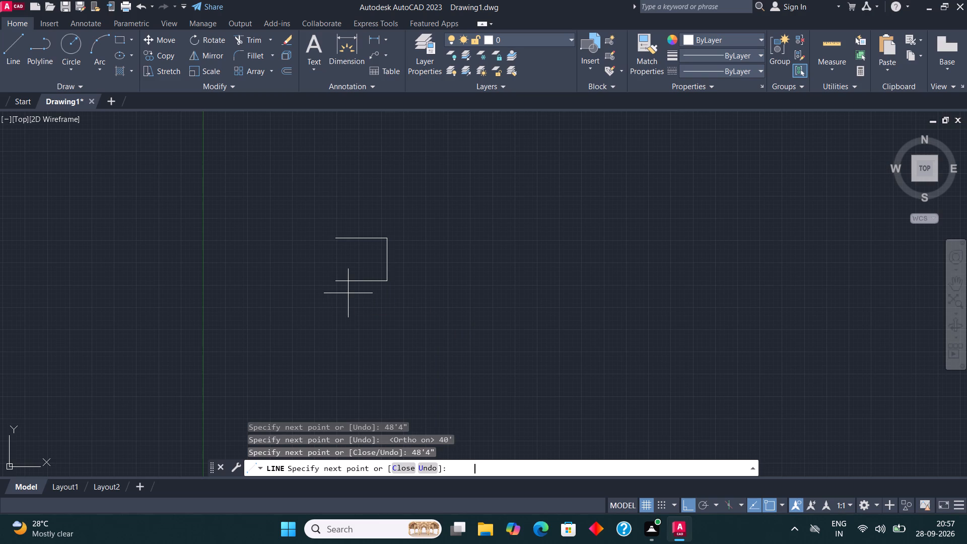
scroll(352, 232, "up", 4)
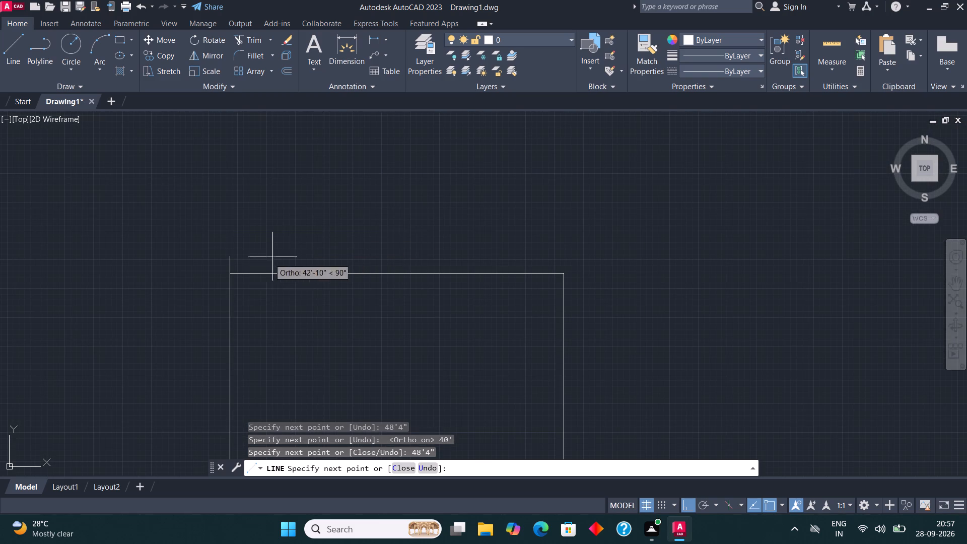
left_click(234, 272)
scroll(380, 233, "down", 4)
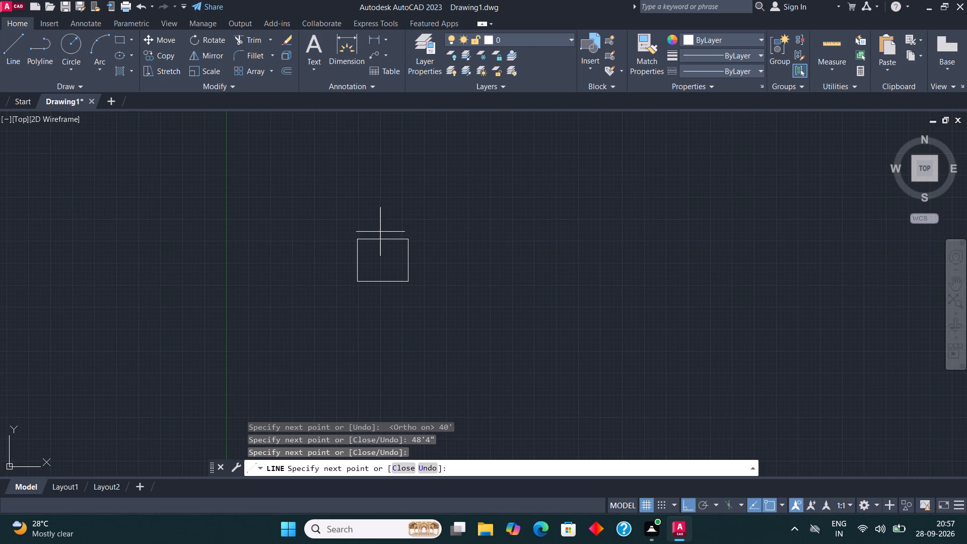
key("space")
scroll(377, 254, "down", 2)
middle_click_drag(392, 261, 396, 270)
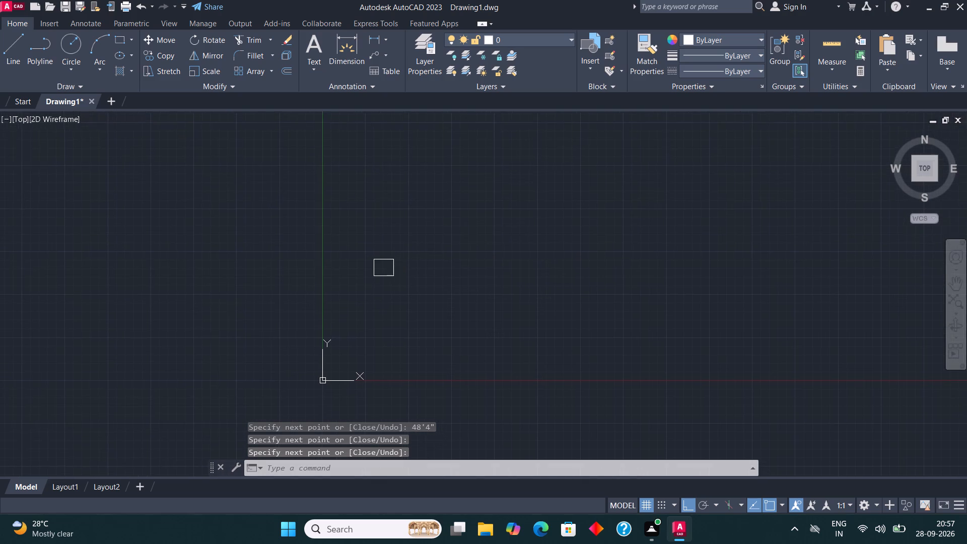
Offset all four sides of the outline 9" inward to form the exterior walls.
scroll(393, 276, "up", 5)
scroll(365, 250, "down", 5)
scroll(316, 225, "up", 3)
scroll(468, 346, "up", 1)
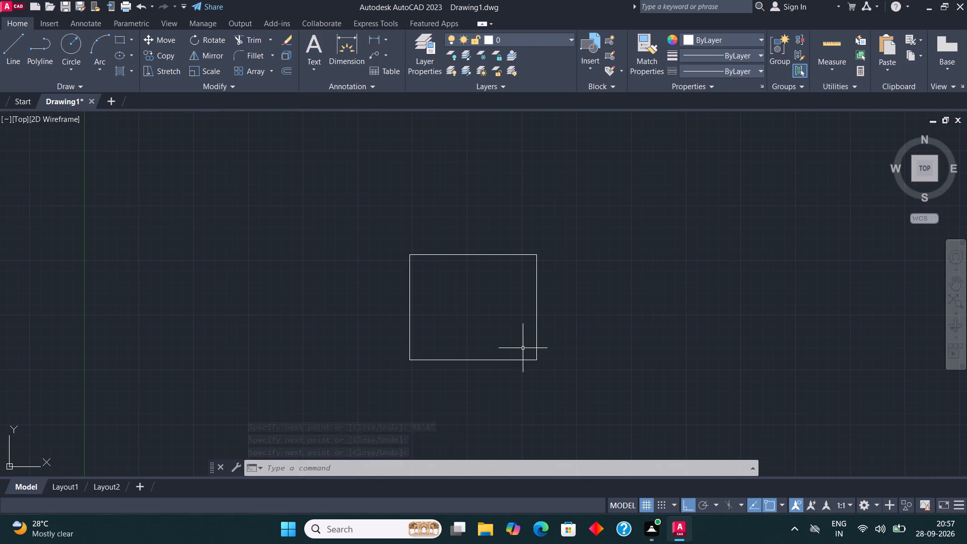
left_click(557, 407)
left_click(409, 224)
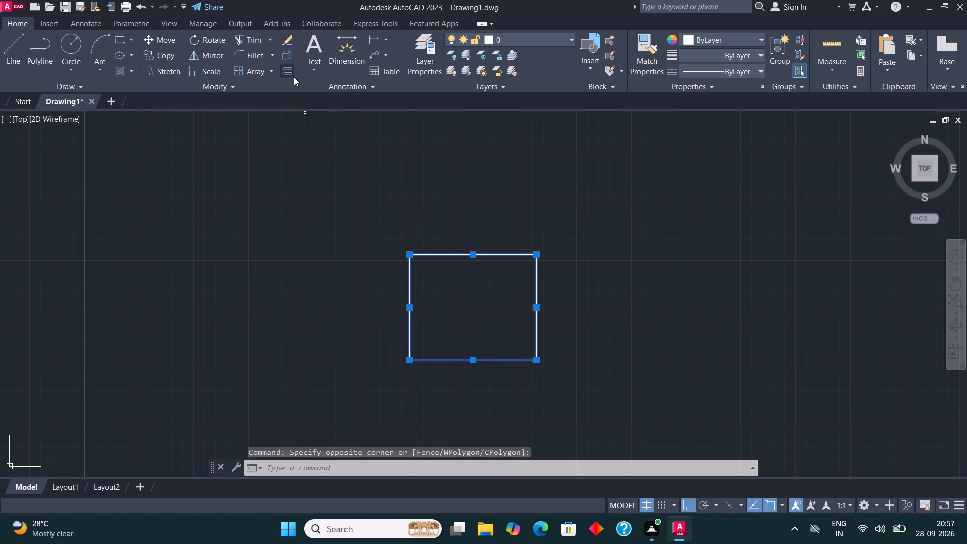
left_click(293, 75)
scroll(499, 270, "up", 1)
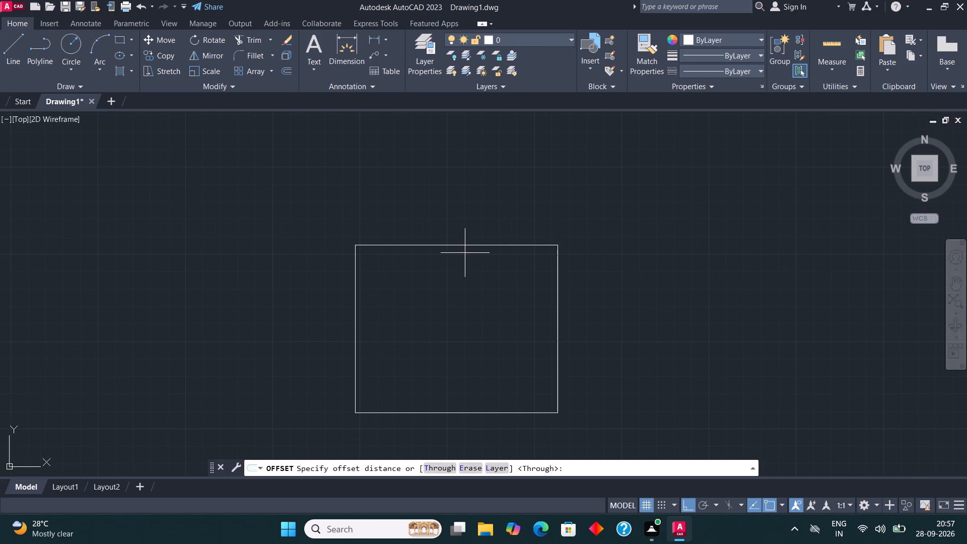
left_click(457, 249)
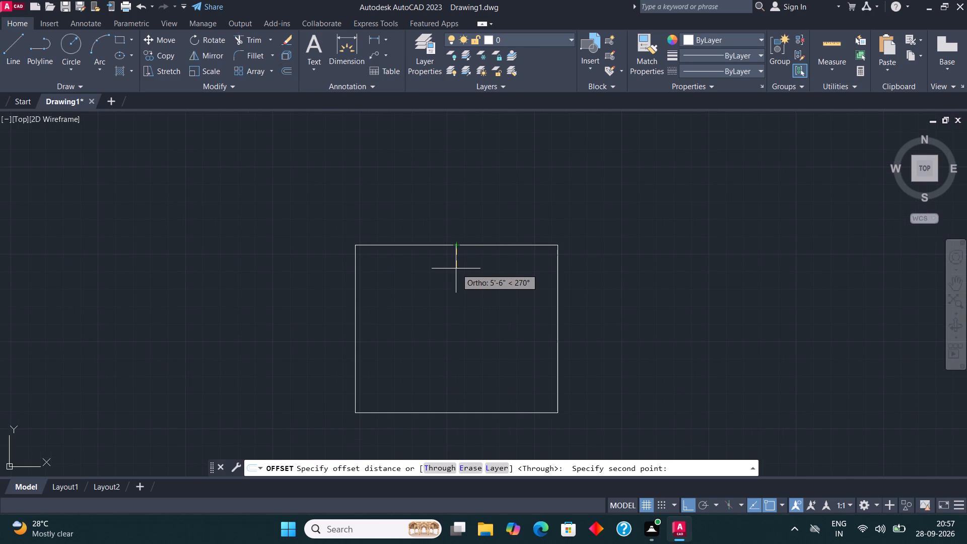
type("9\"")
key("Return")
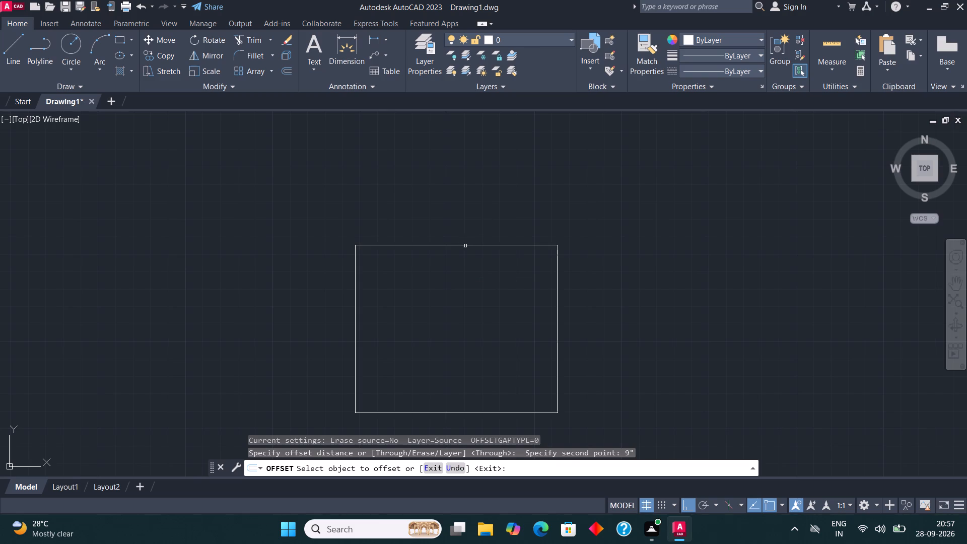
left_click(465, 246)
left_click(461, 284)
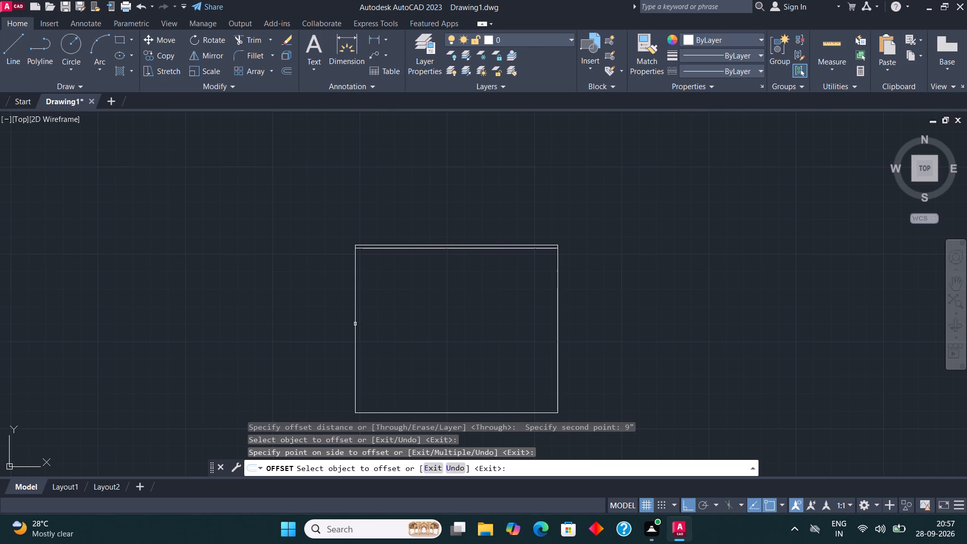
left_click(355, 324)
left_click(378, 319)
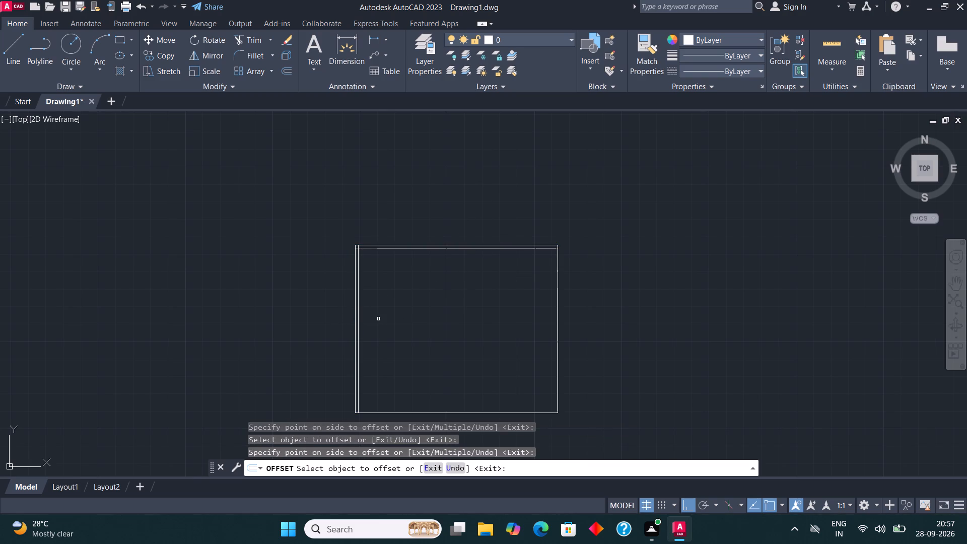
left_click(413, 414)
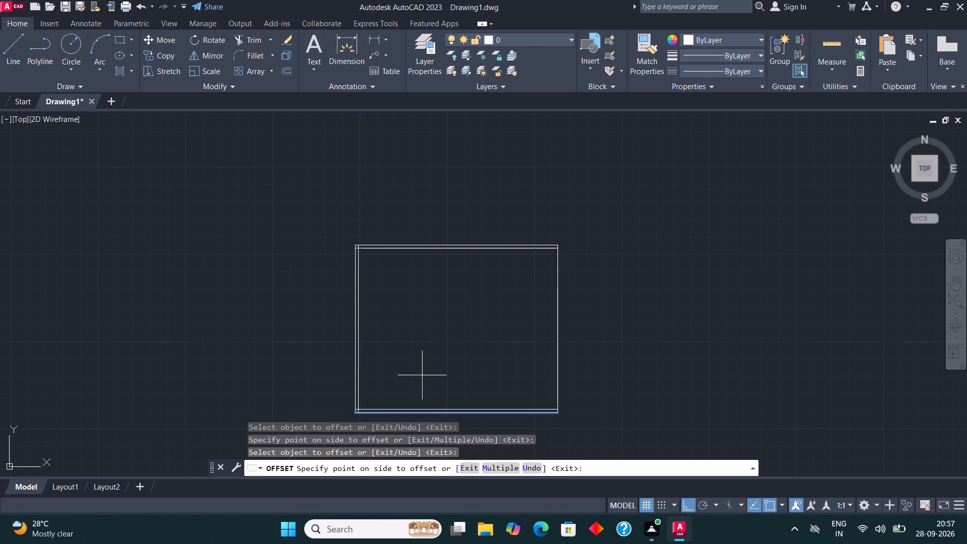
left_click(422, 375)
left_click(559, 363)
left_click(505, 342)
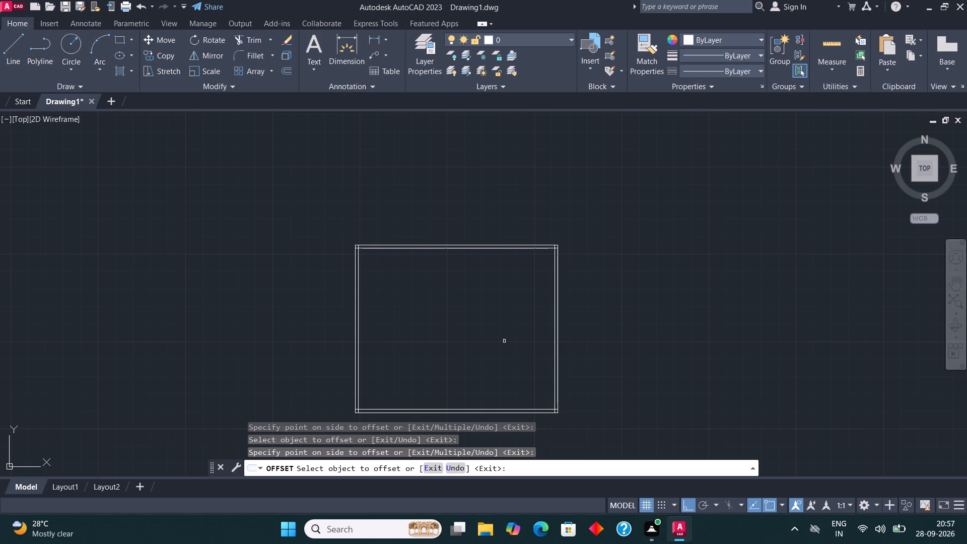
key("Escape")
Trim the overlapping ends of the inner wall lines at the two upper corners of the outline.
scroll(344, 194, "up", 1)
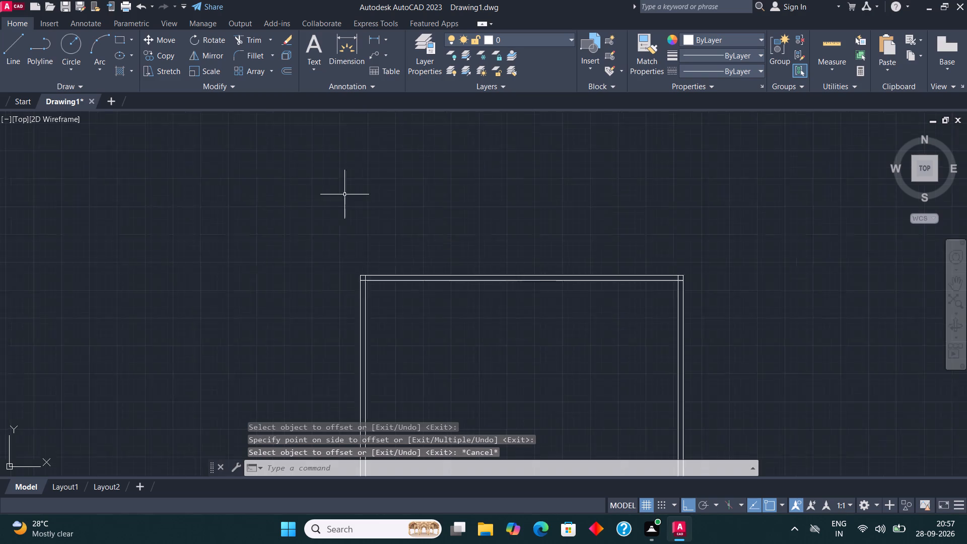
scroll(344, 194, "up", 2)
scroll(457, 353, "down", 2)
scroll(446, 387, "up", 5)
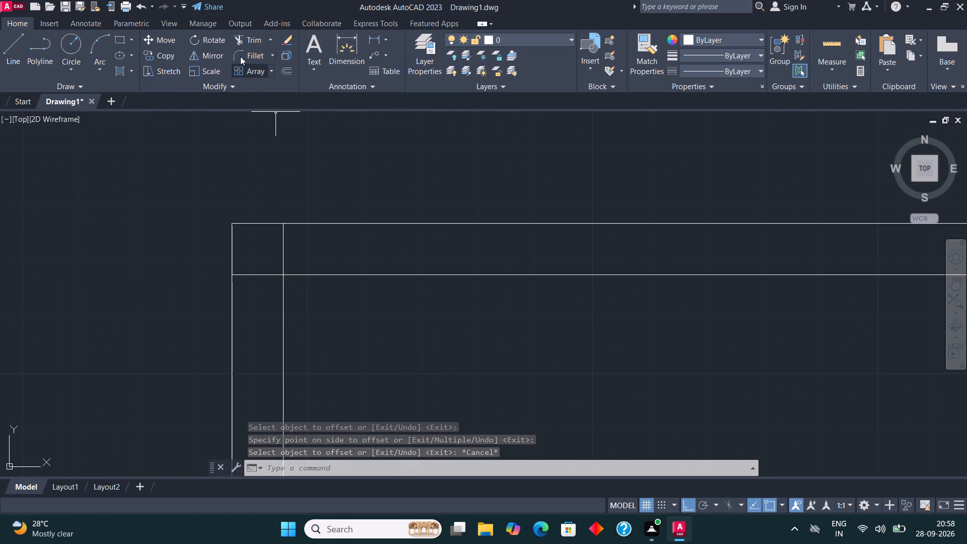
left_click(239, 40)
left_click(262, 292)
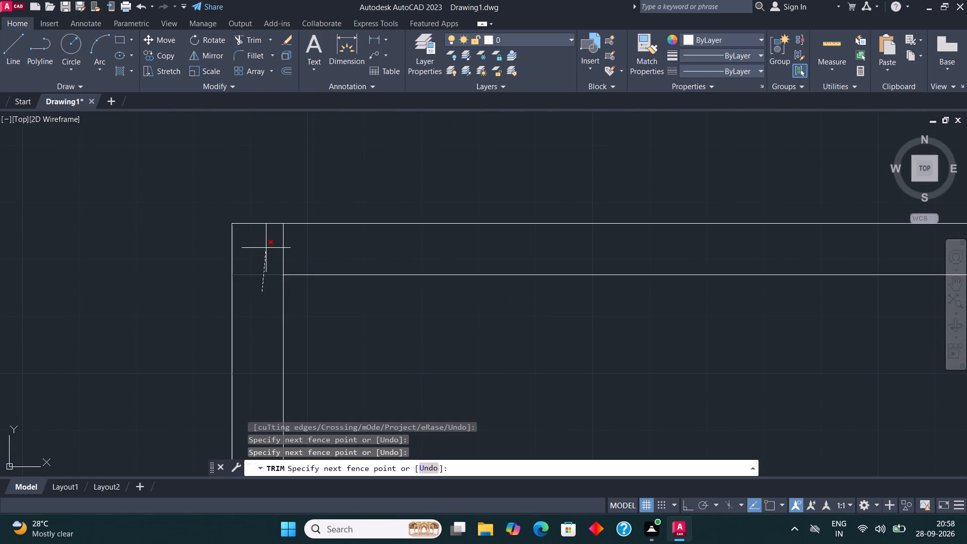
left_click(266, 248)
left_click_drag(264, 250, 356, 253)
scroll(357, 255, "down", 7)
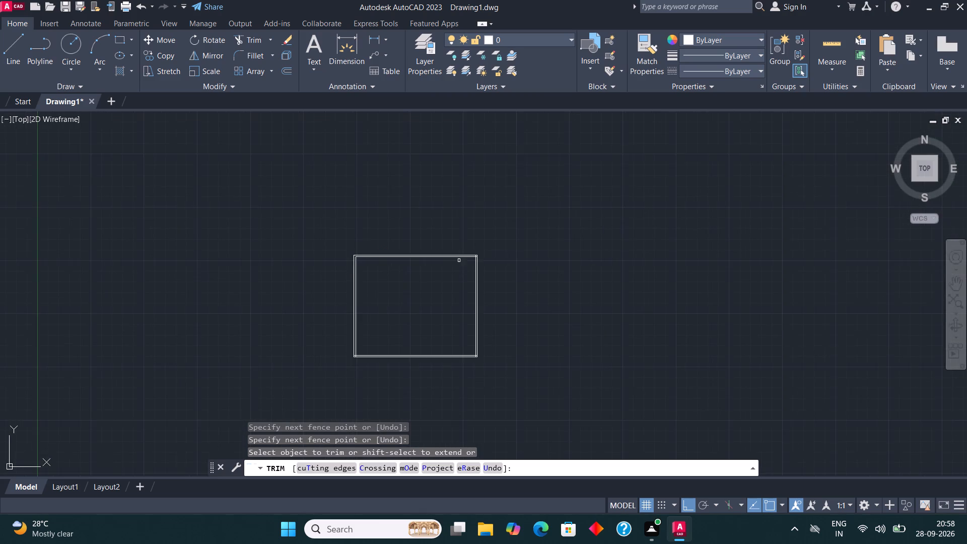
scroll(489, 262, "up", 4)
scroll(342, 207, "up", 4)
left_click_drag(571, 268, 640, 294)
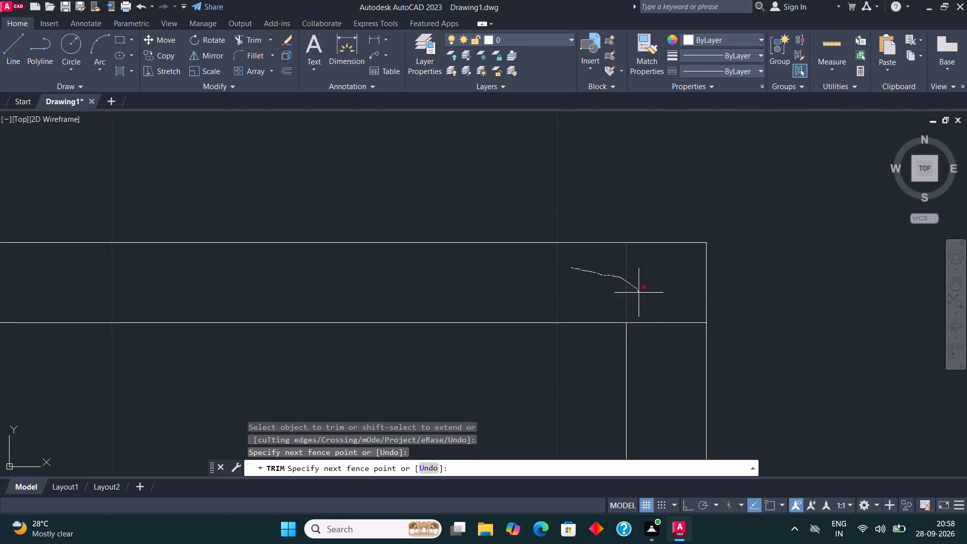
left_click_drag(640, 294, 656, 359)
Trim the overlapping ends of the inner wall lines at the two lower corners of the outline.
scroll(640, 190, "down", 7)
scroll(640, 391, "up", 4)
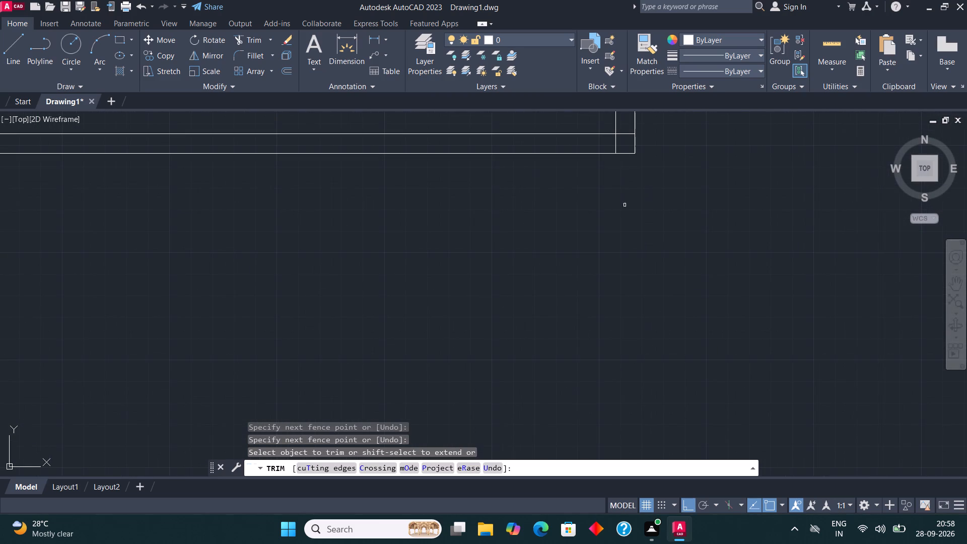
scroll(618, 129, "up", 3)
left_click_drag(620, 130, 554, 179)
scroll(633, 319, "down", 2)
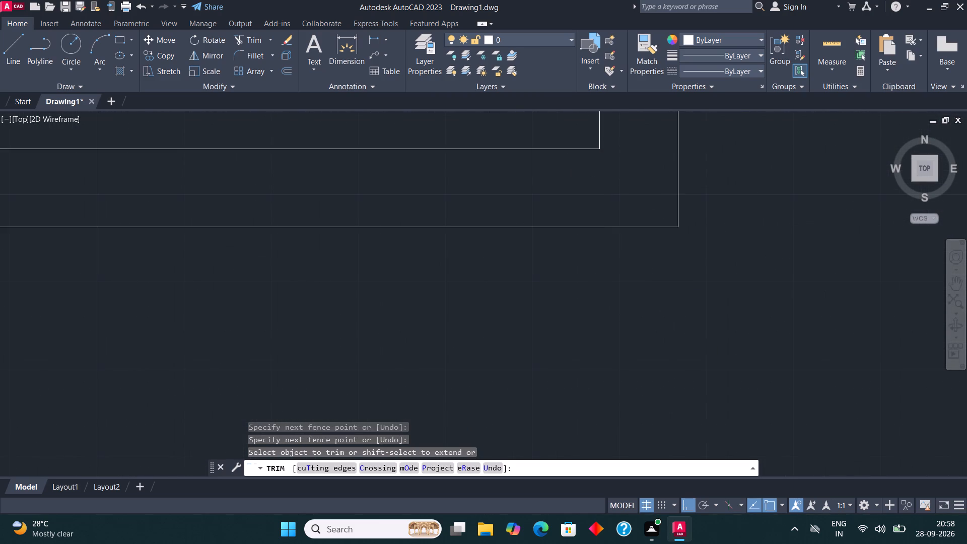
scroll(638, 326, "down", 7)
scroll(555, 333, "up", 4)
scroll(347, 261, "up", 4)
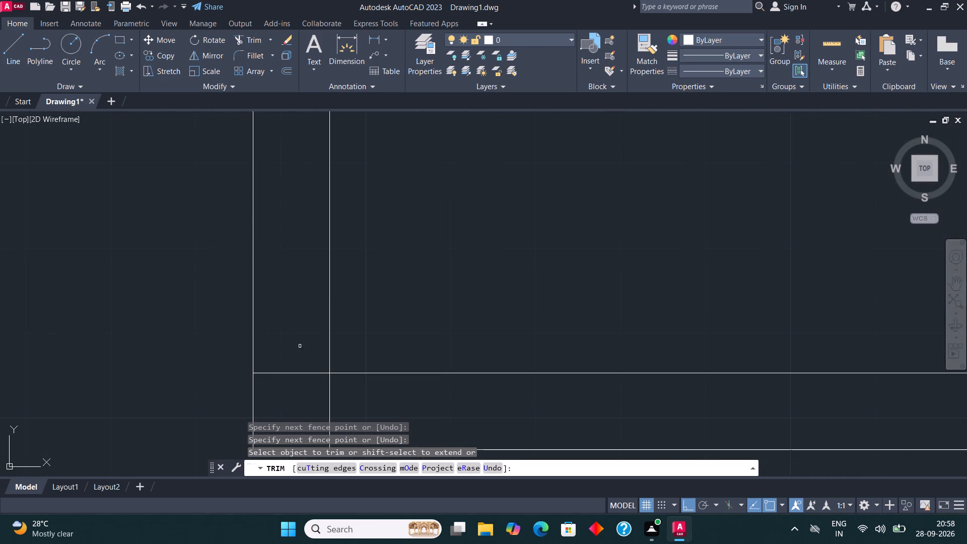
left_click_drag(299, 347, 413, 390)
scroll(412, 391, "down", 6)
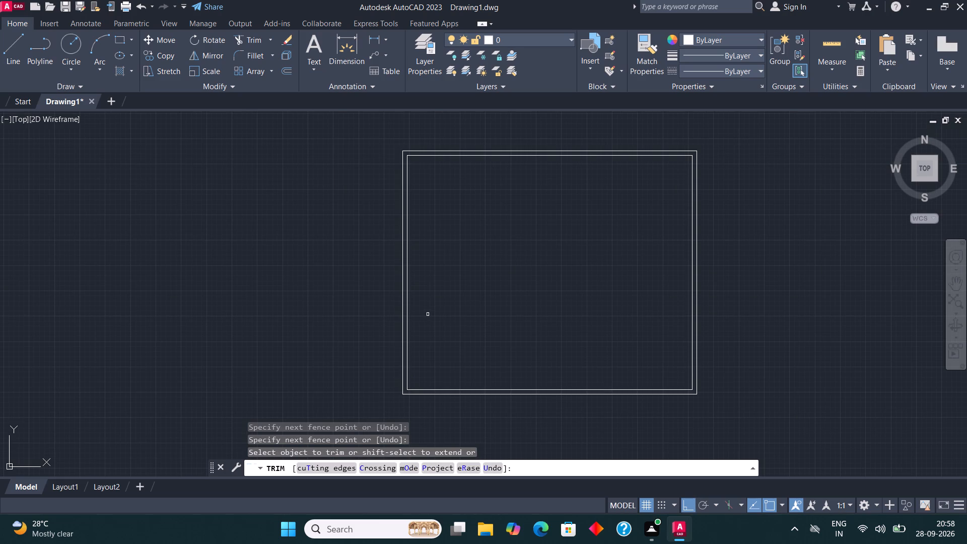
key("Escape")
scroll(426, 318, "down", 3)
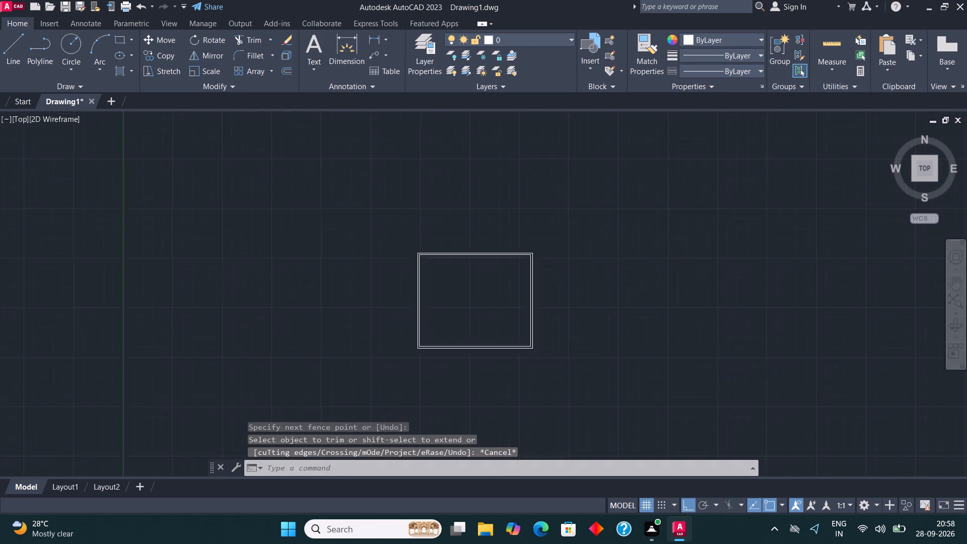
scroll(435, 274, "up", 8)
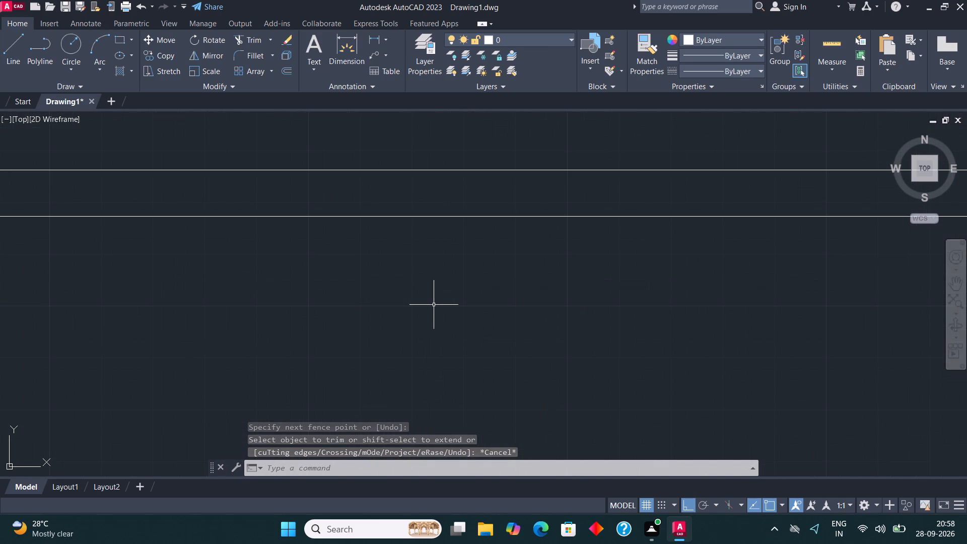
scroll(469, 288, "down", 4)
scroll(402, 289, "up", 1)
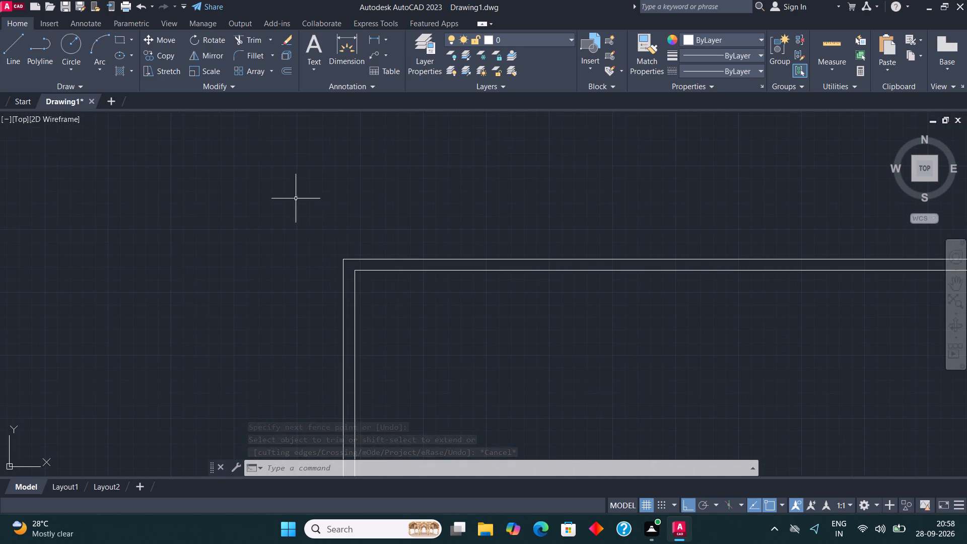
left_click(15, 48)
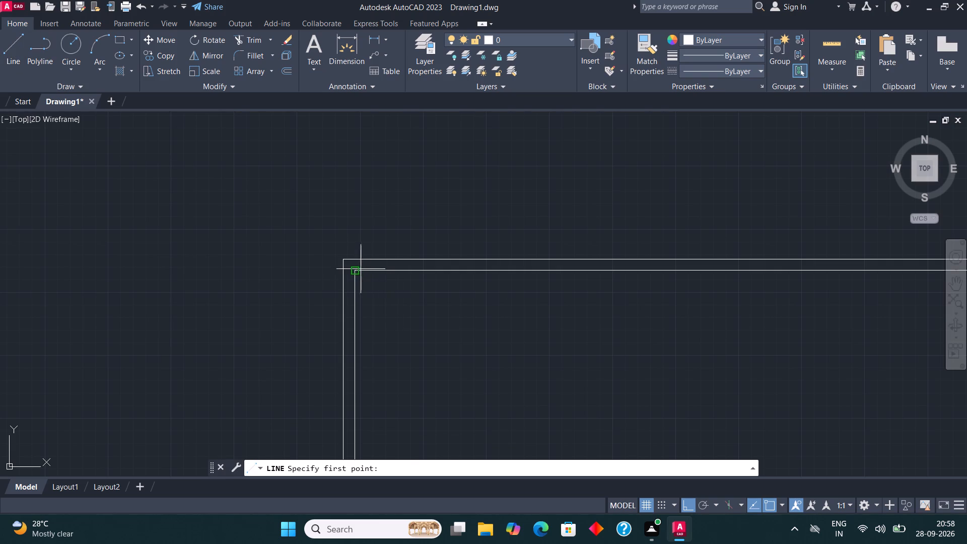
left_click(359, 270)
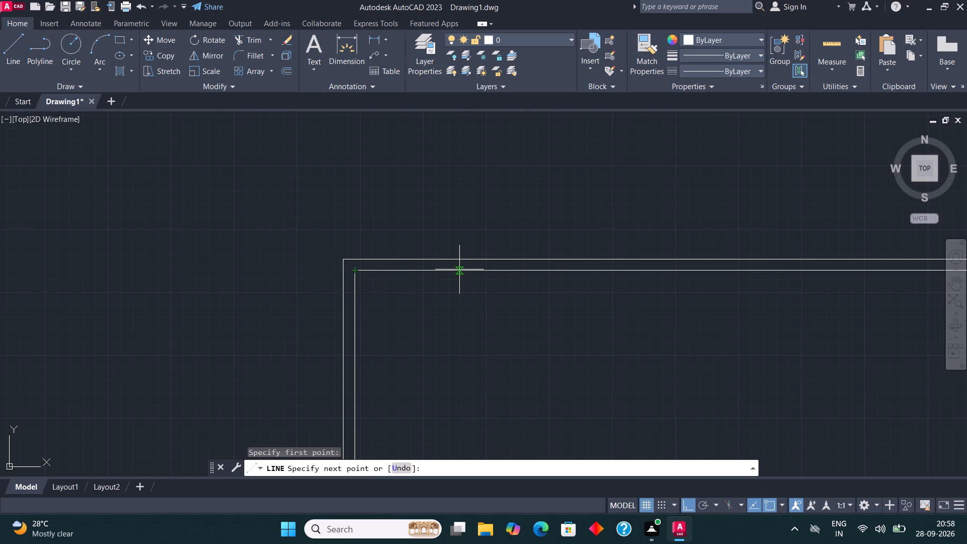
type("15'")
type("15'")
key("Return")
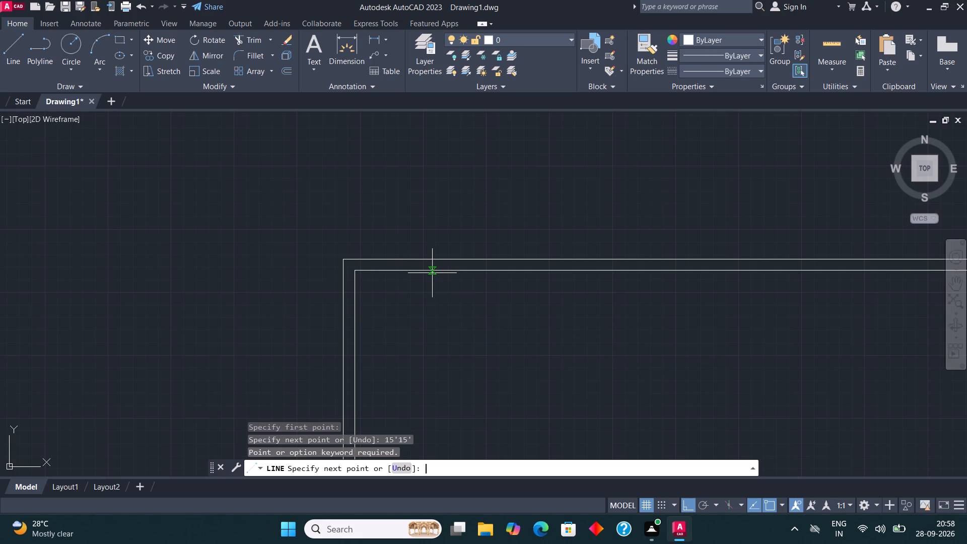
Draw the first room's outline from the inner upper-left wall corner: 12' down, 15' right and 12' back up.
left_click(12, 46)
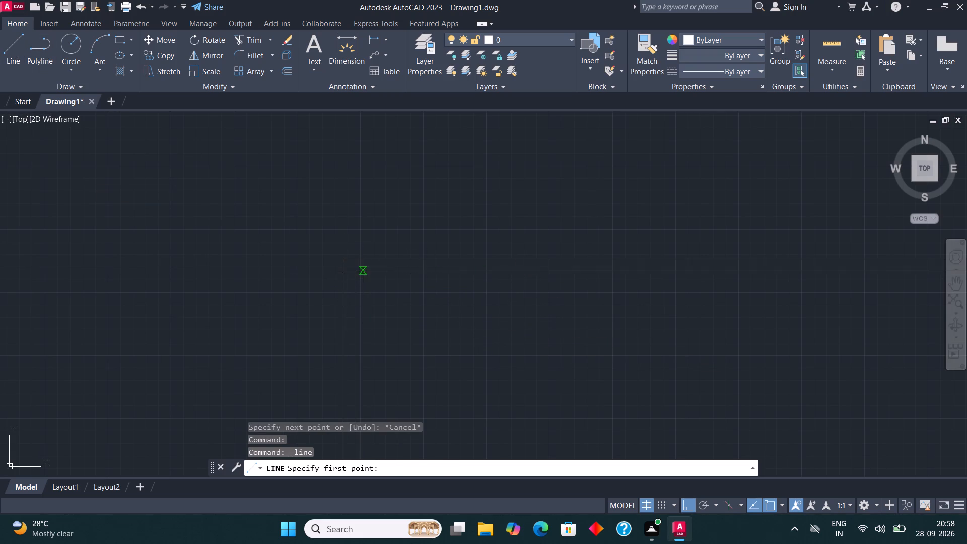
left_click(358, 269)
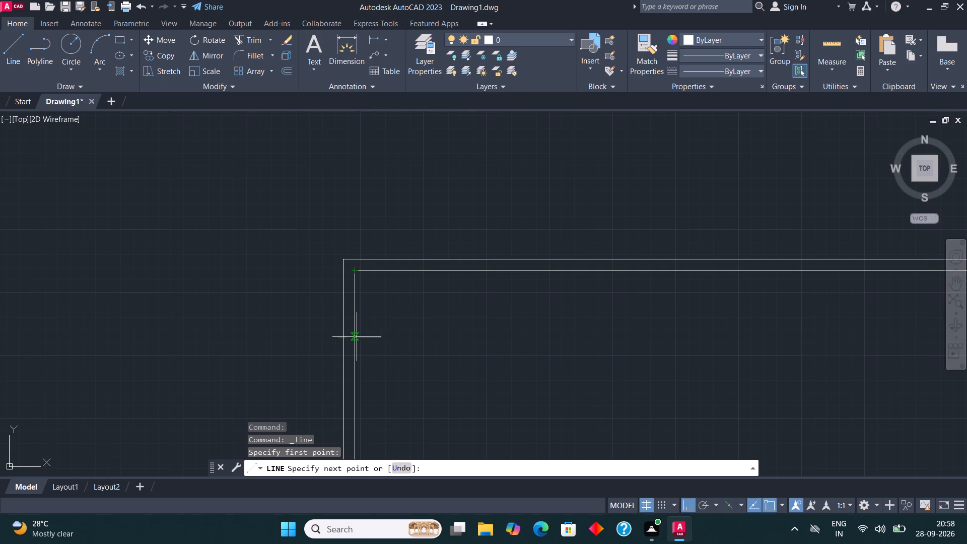
type("12")
key("apostrophe")
key("Return")
scroll(357, 337, "down", 3)
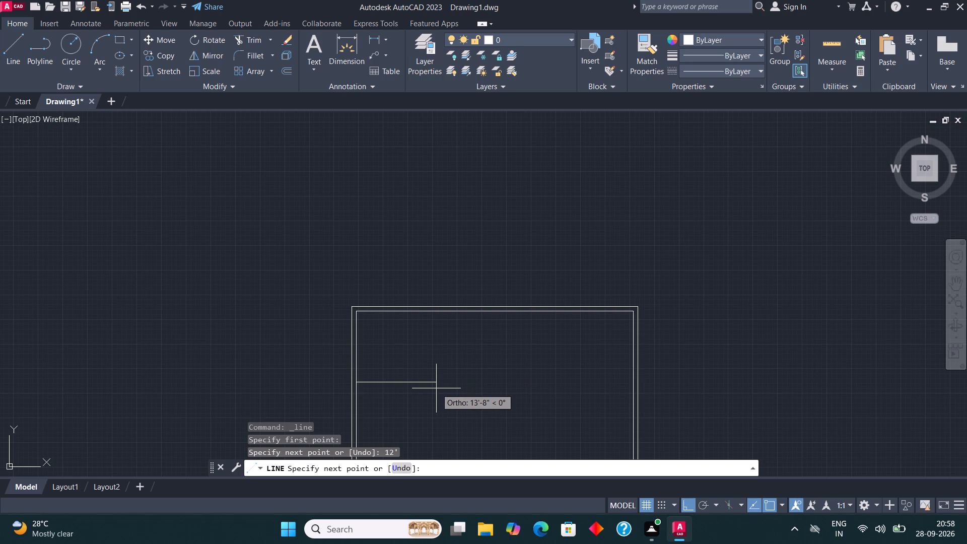
type("15'")
key("Return")
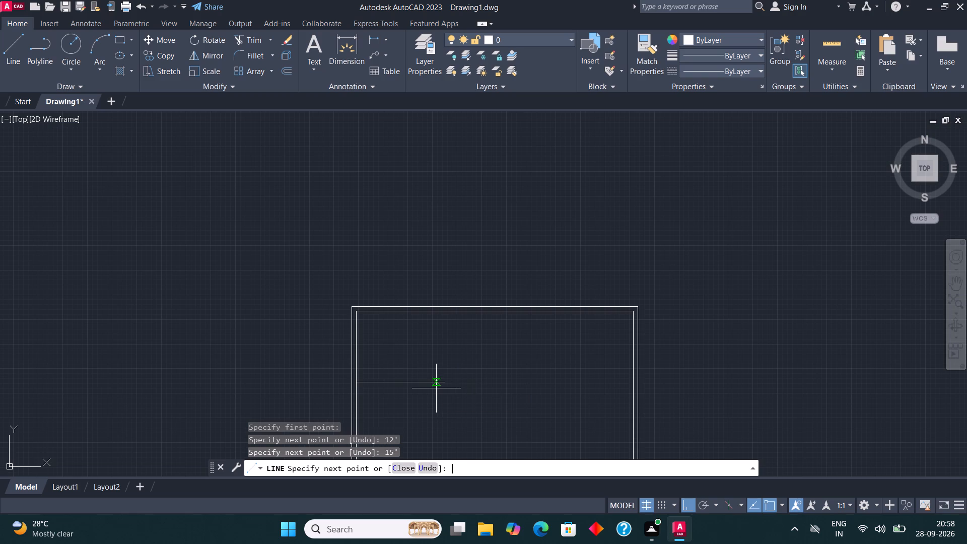
type("12'")
key("Return")
key("Escape")
Offset the first room's right-hand line 9" outward to form its side wall.
scroll(430, 264, "down", 1)
scroll(438, 354, "up", 3)
left_click(449, 319)
left_click(386, 219)
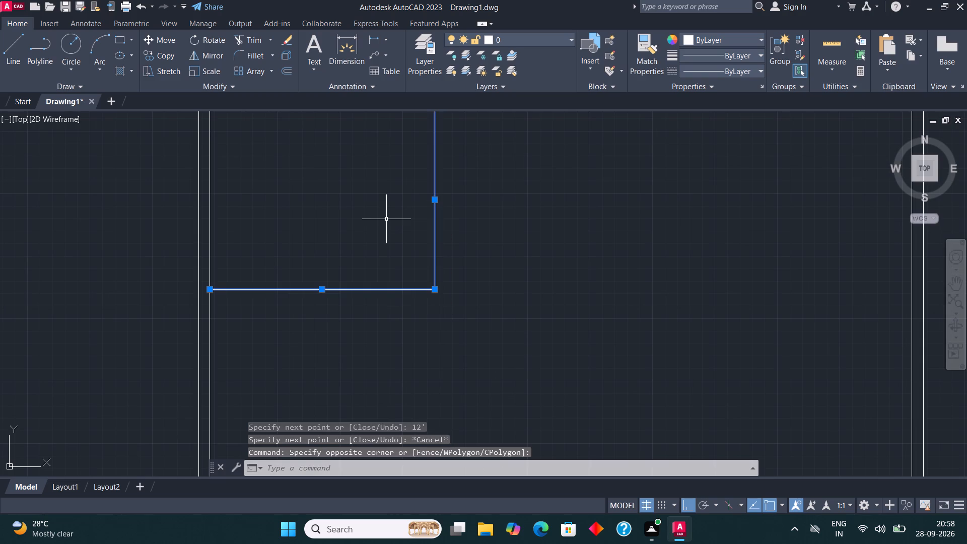
left_click(284, 74)
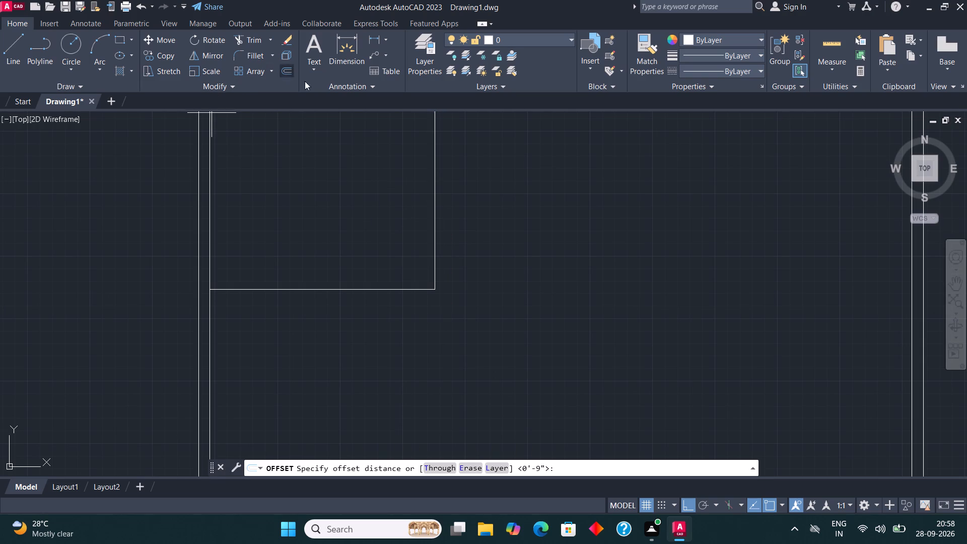
left_click(433, 225)
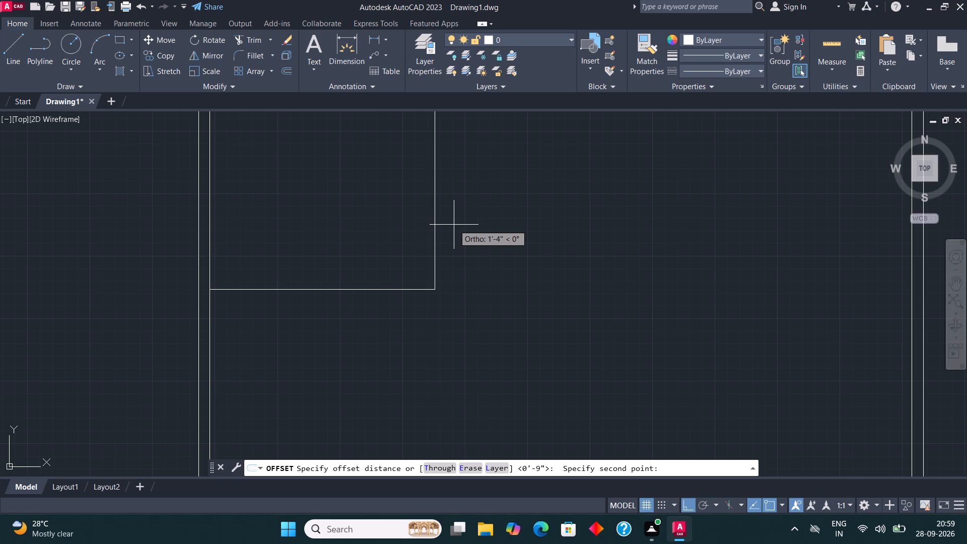
type("9\"")
key("Return")
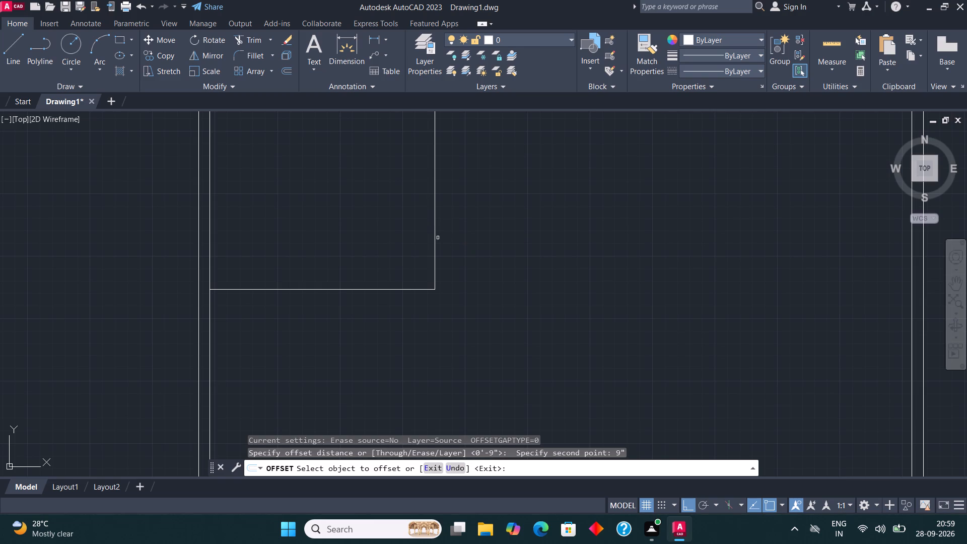
left_click(436, 235)
left_click(511, 223)
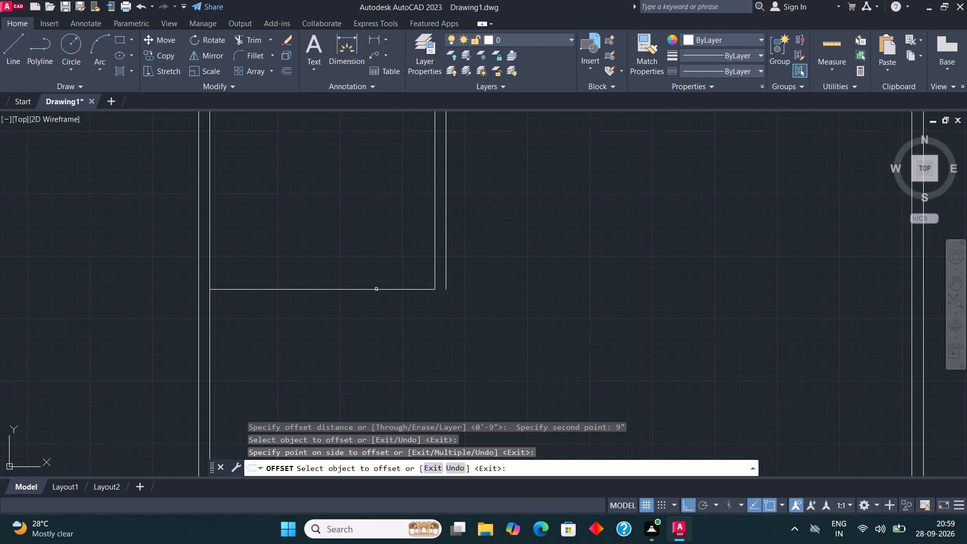
Offset the first room's bottom line outward below the room, entering 4.5".
left_click(376, 290)
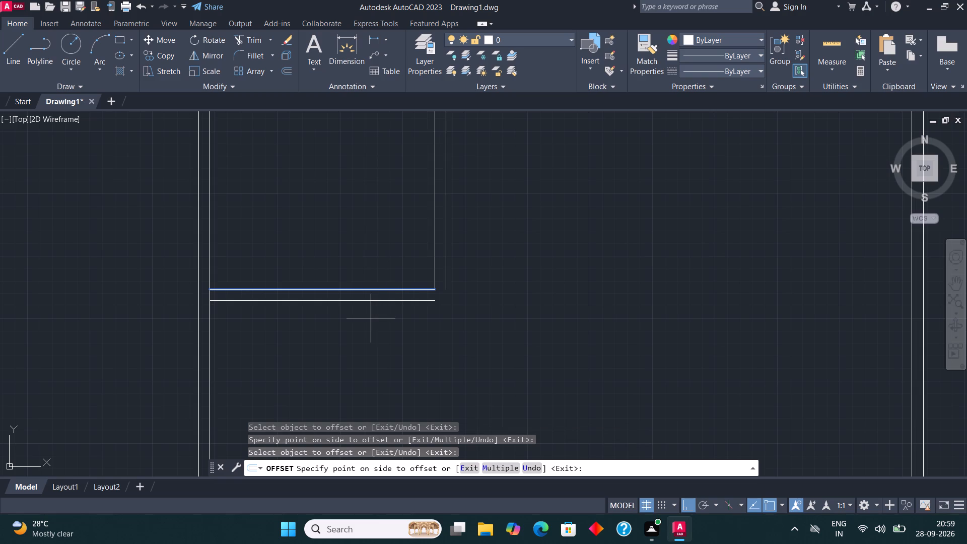
type("4.5\"")
key("Return")
Fillet the two outer offset lines so they meet at the room's lower-right corner.
scroll(371, 318, "down", 4)
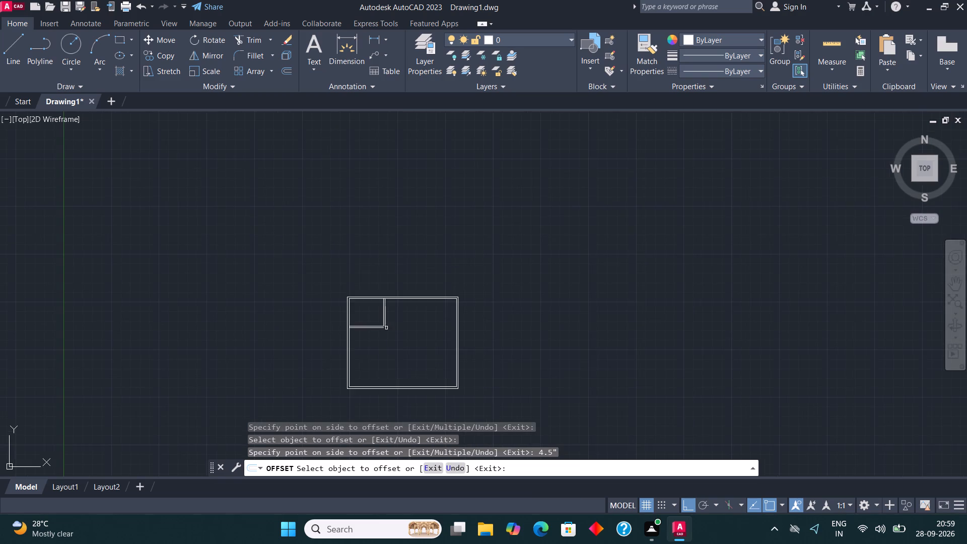
scroll(386, 327, "up", 4)
scroll(296, 365, "up", 2)
scroll(325, 337, "down", 4)
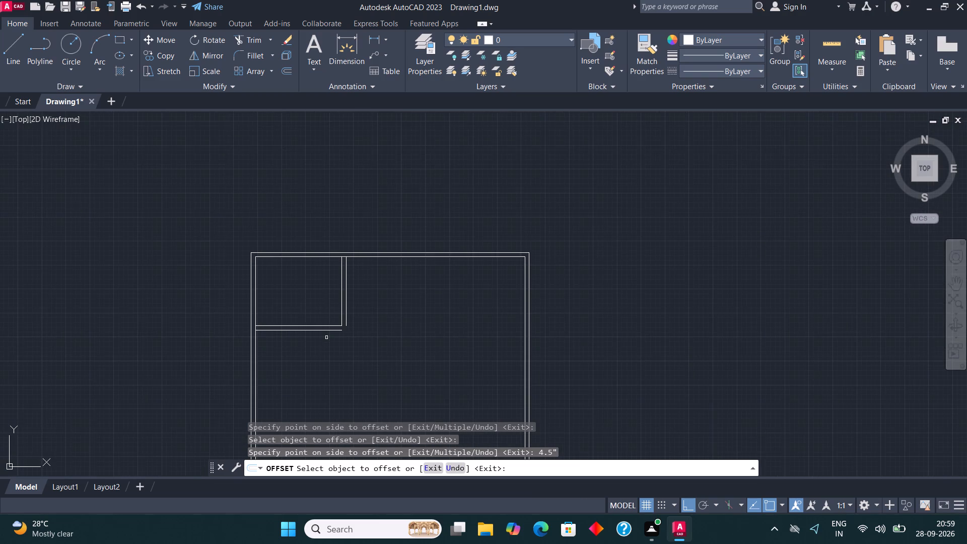
scroll(344, 308, "up", 1)
left_click(250, 56)
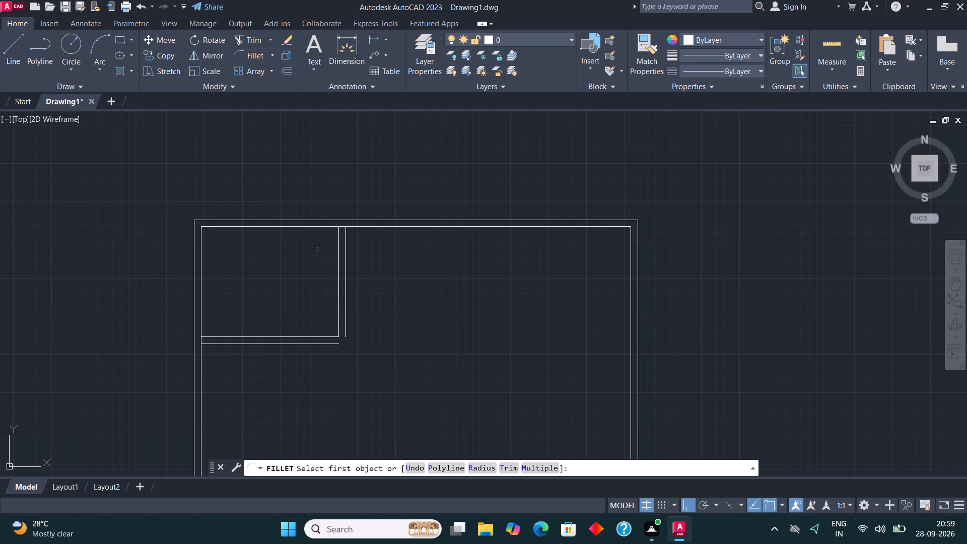
left_click(320, 346)
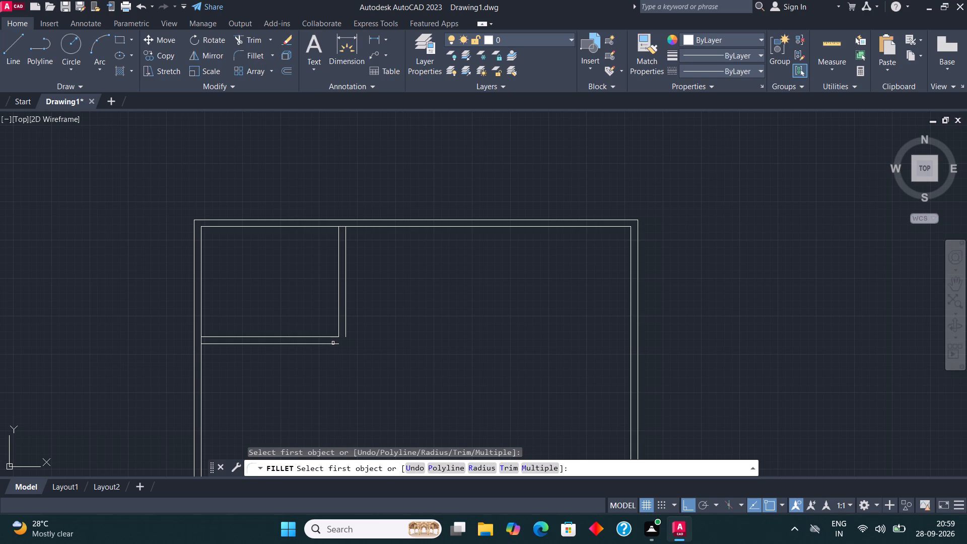
left_click(333, 343)
left_click(344, 328)
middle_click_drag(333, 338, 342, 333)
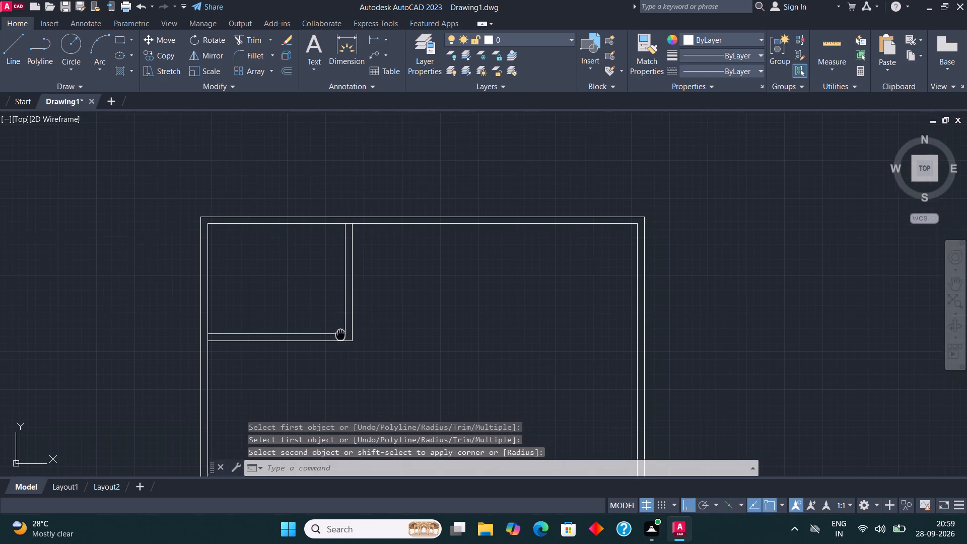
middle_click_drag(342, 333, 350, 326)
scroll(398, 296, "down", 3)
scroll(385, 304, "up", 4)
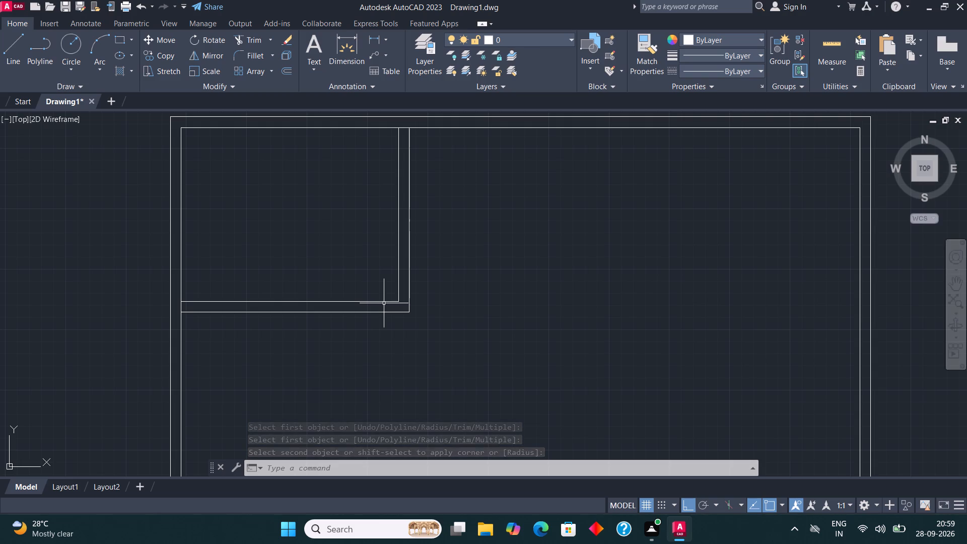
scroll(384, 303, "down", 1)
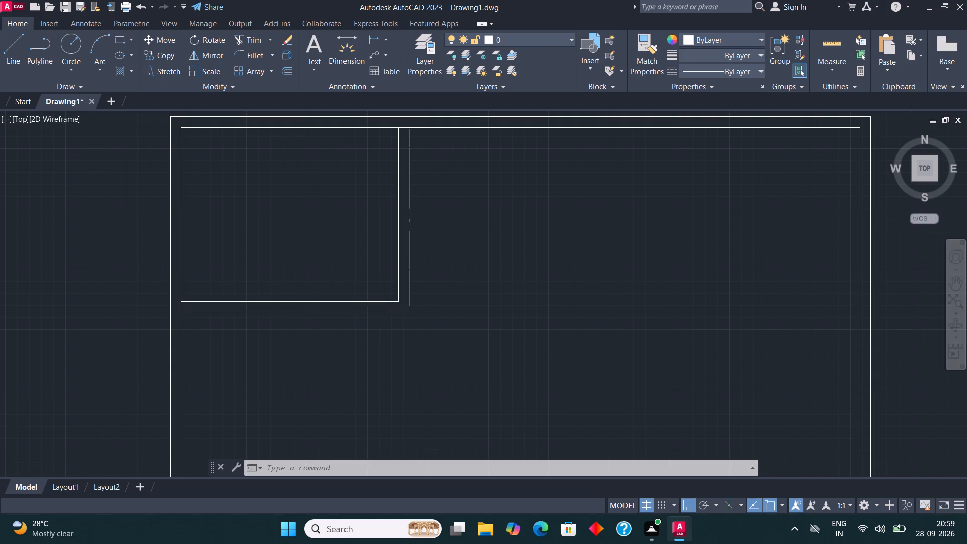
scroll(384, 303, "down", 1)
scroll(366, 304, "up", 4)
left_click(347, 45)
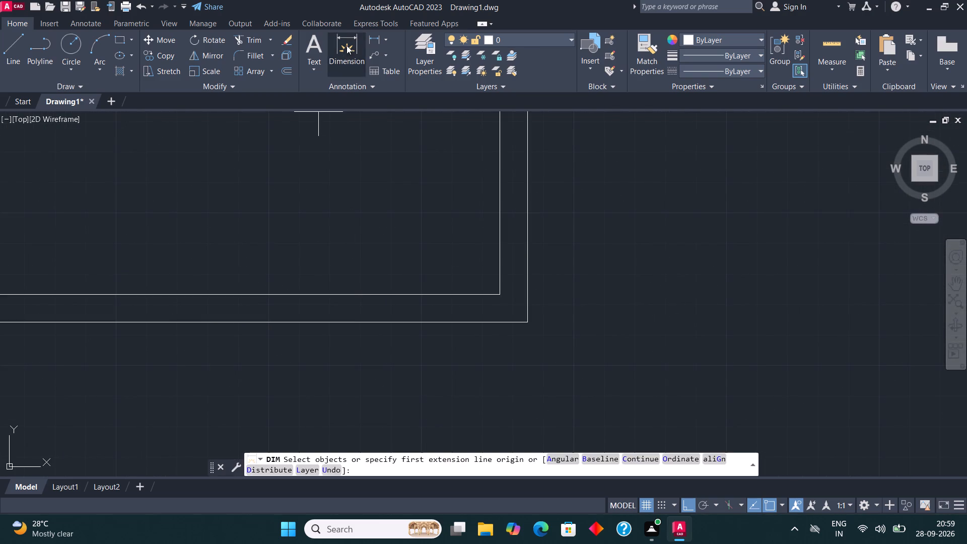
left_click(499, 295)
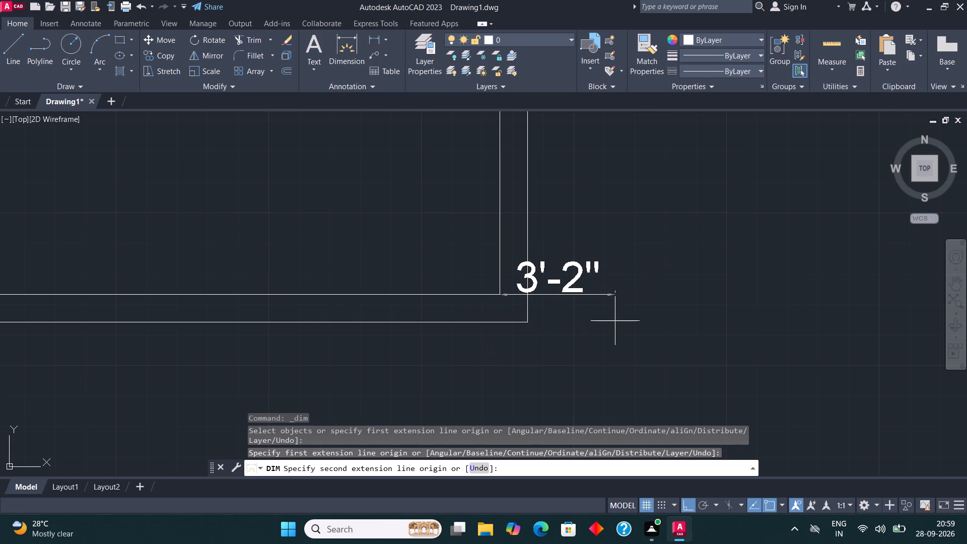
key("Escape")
Move the outer line of the room's bottom wall 4.5" up toward the room to make a thinner partition.
scroll(603, 310, "down", 4)
scroll(567, 316, "up", 4)
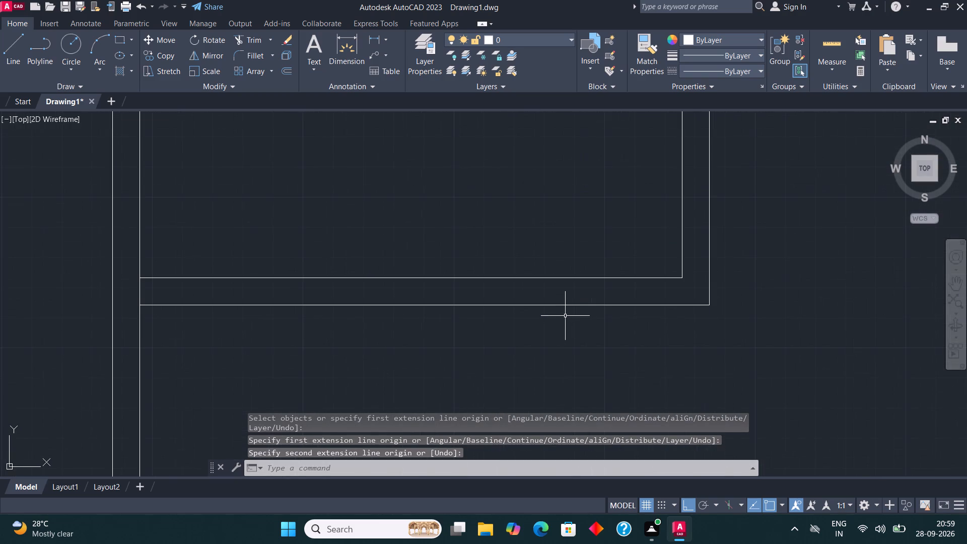
scroll(507, 298, "down", 4)
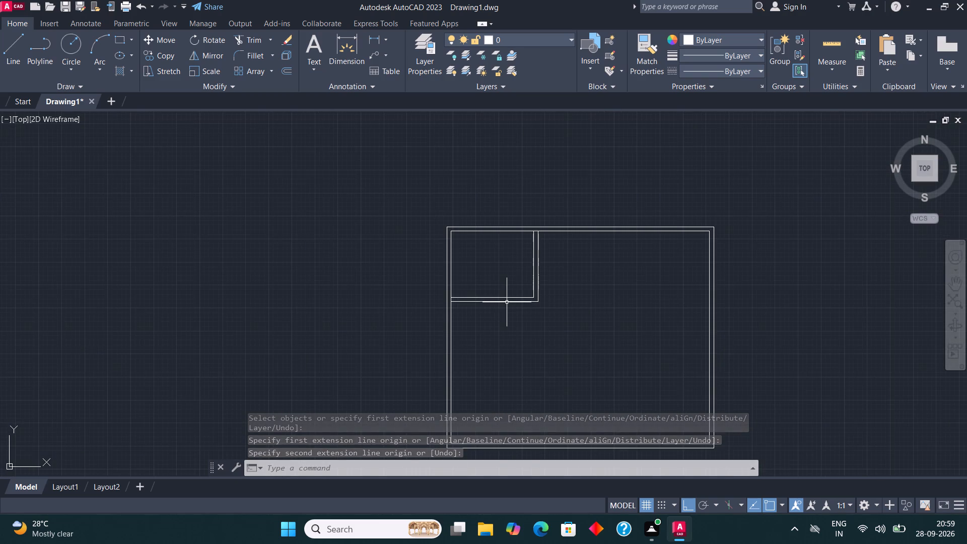
scroll(507, 302, "up", 3)
left_click(488, 303)
scroll(486, 303, "up", 3)
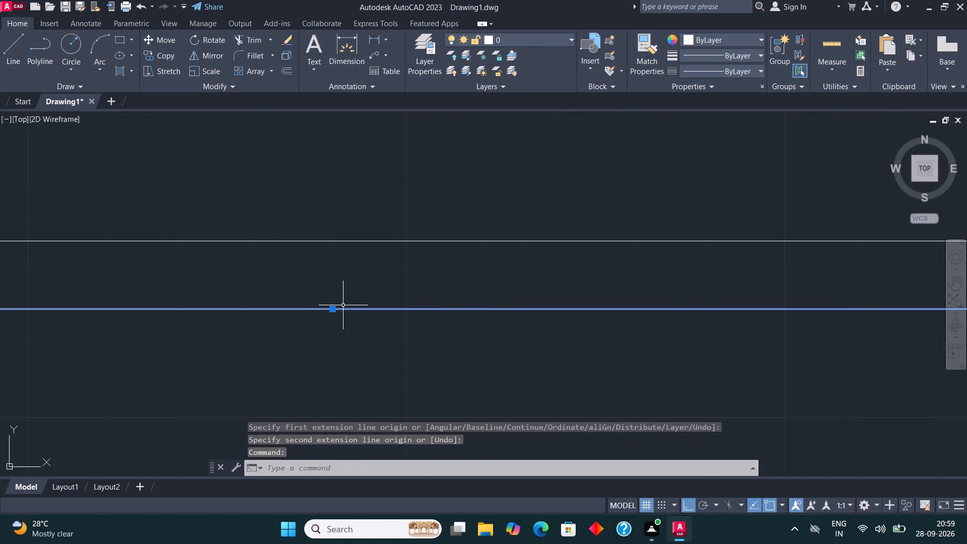
left_click(331, 310)
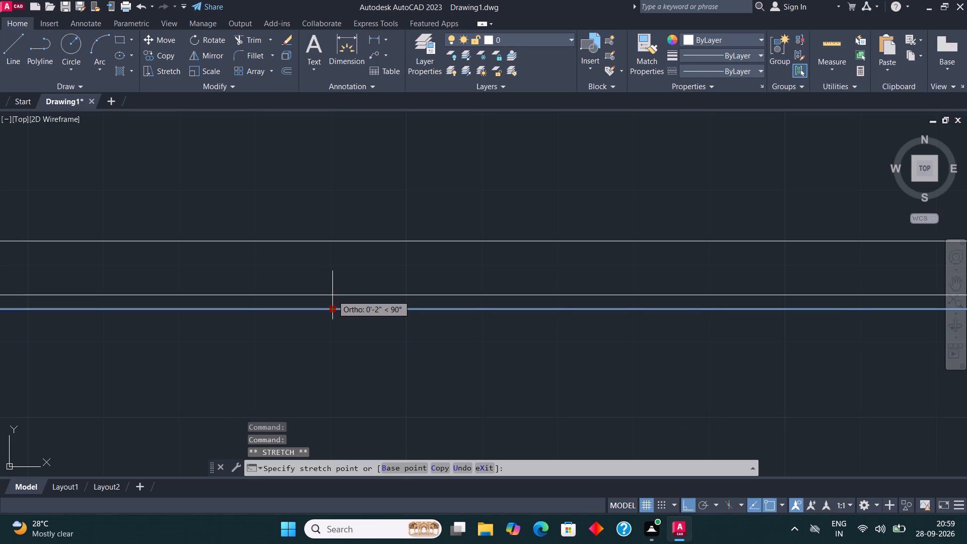
type("4.5\"")
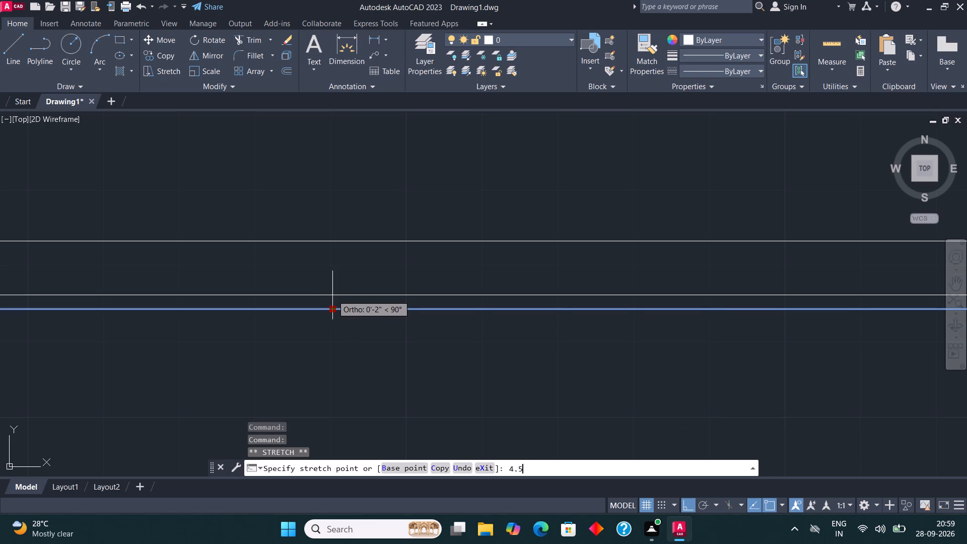
key("Return")
key("grave")
key("Escape")
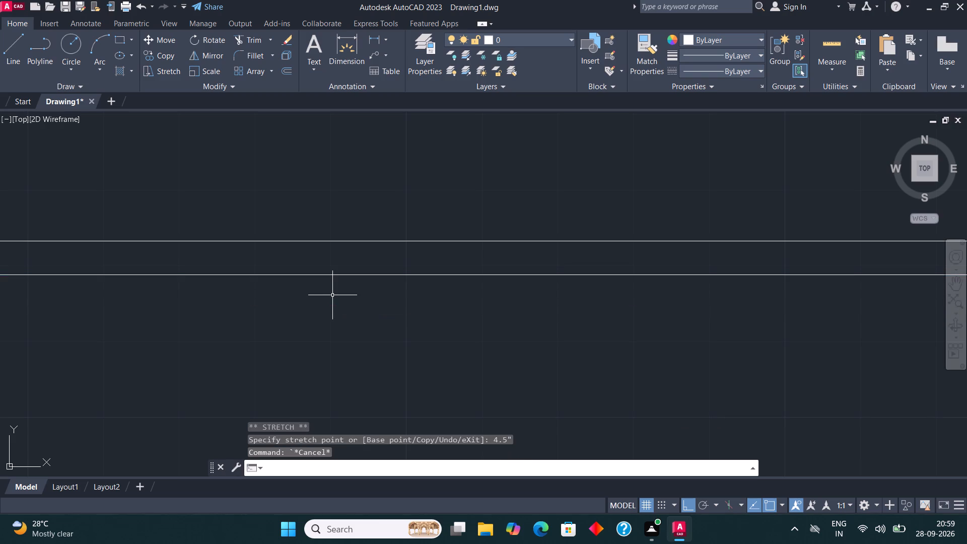
Trim the end of the room's outer right wall line that projects below the bottom wall.
scroll(332, 295, "down", 6)
scroll(403, 292, "up", 3)
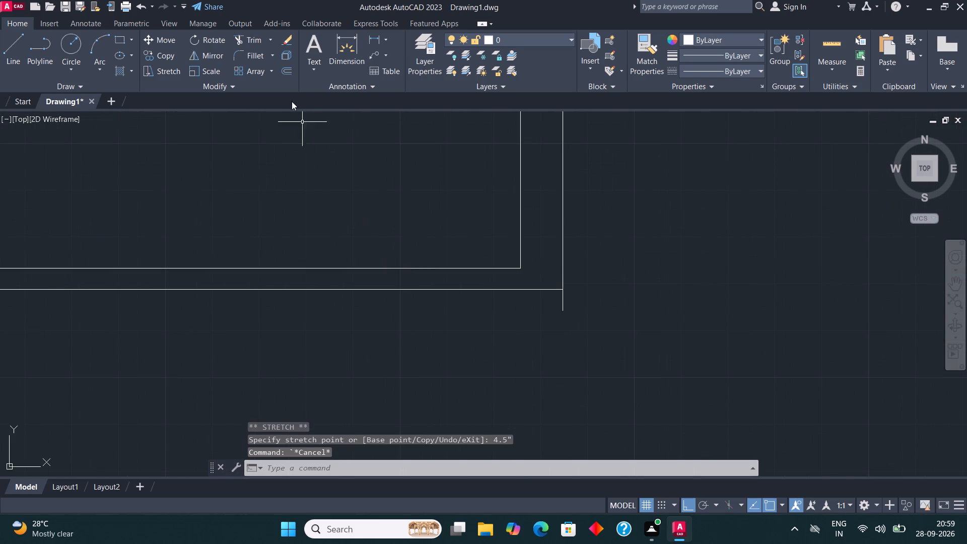
left_click(262, 42)
left_click(531, 310)
left_click(675, 281)
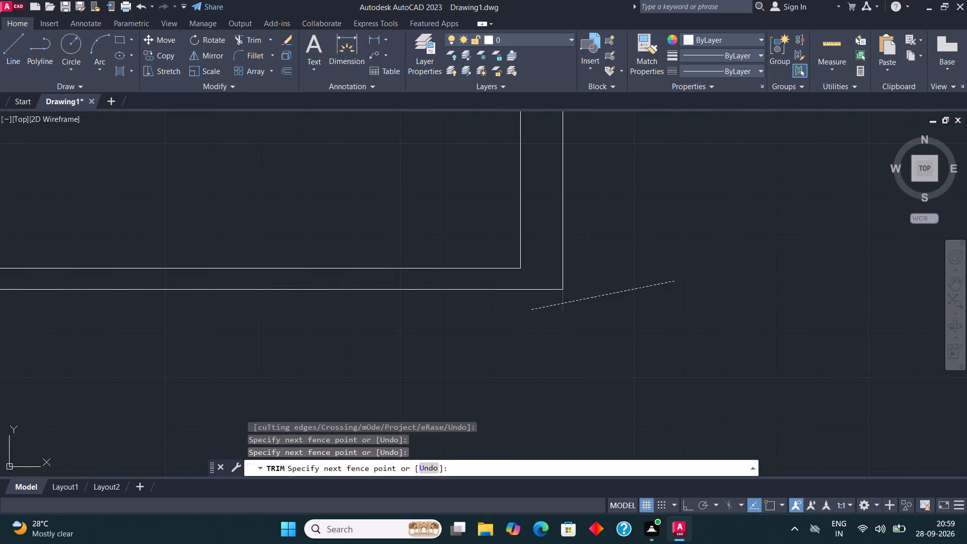
Draw a 10' by 8' room directly below the first room against the left exterior wall, with lines 8' down, 10' right and 8' up.
scroll(629, 301, "down", 3)
key("space")
scroll(542, 212, "down", 3)
scroll(554, 281, "up", 3)
scroll(517, 218, "down", 1)
scroll(510, 119, "up", 3)
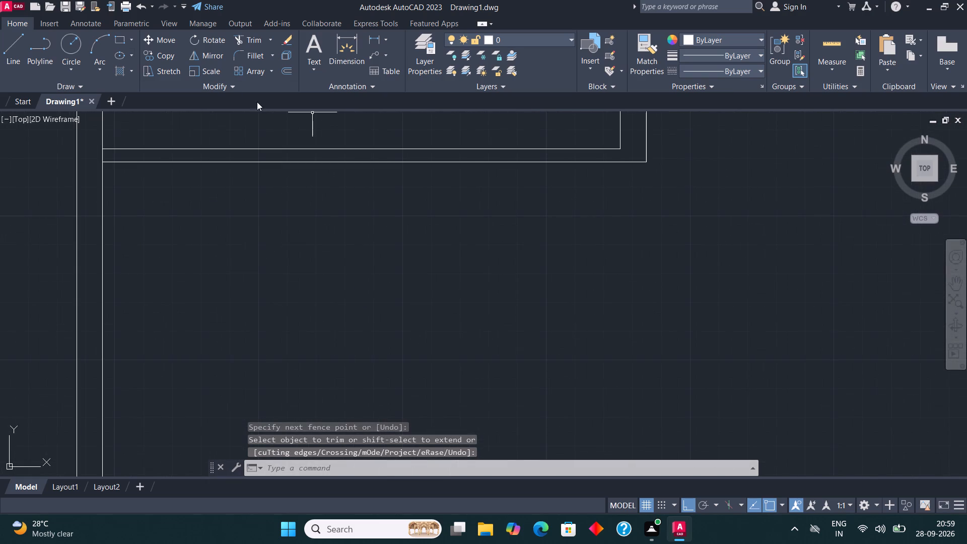
left_click(14, 50)
scroll(483, 251, "down", 2)
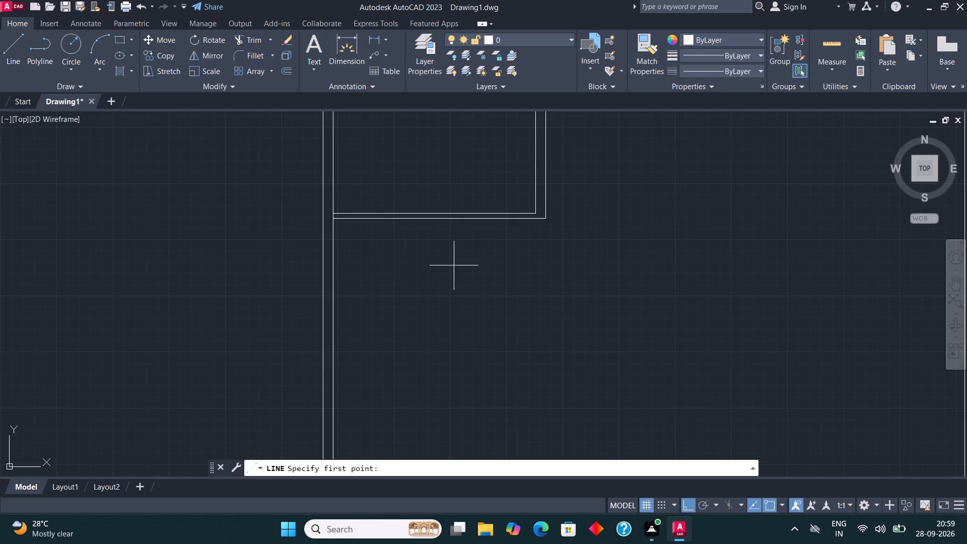
scroll(353, 234, "up", 2)
left_click(302, 198)
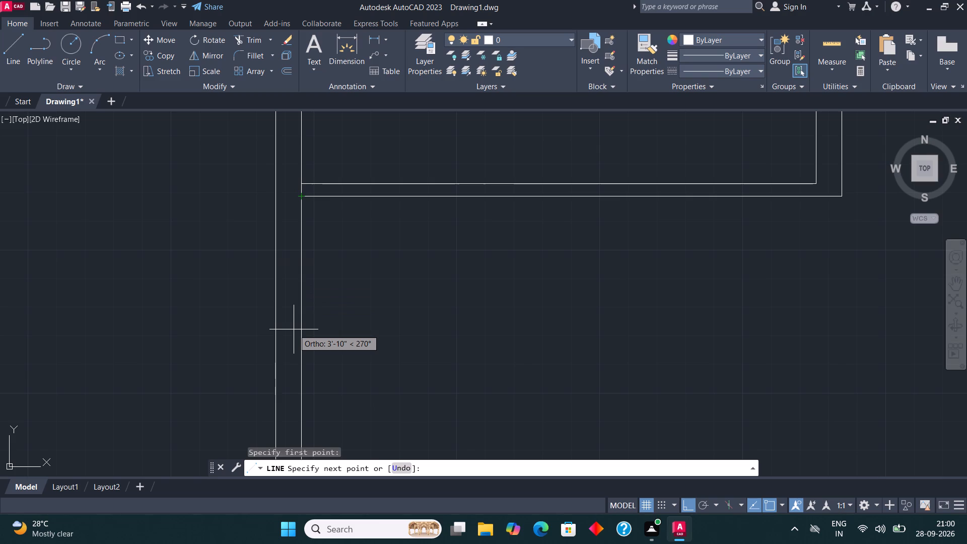
type("8'")
key("Return")
scroll(308, 328, "down", 6)
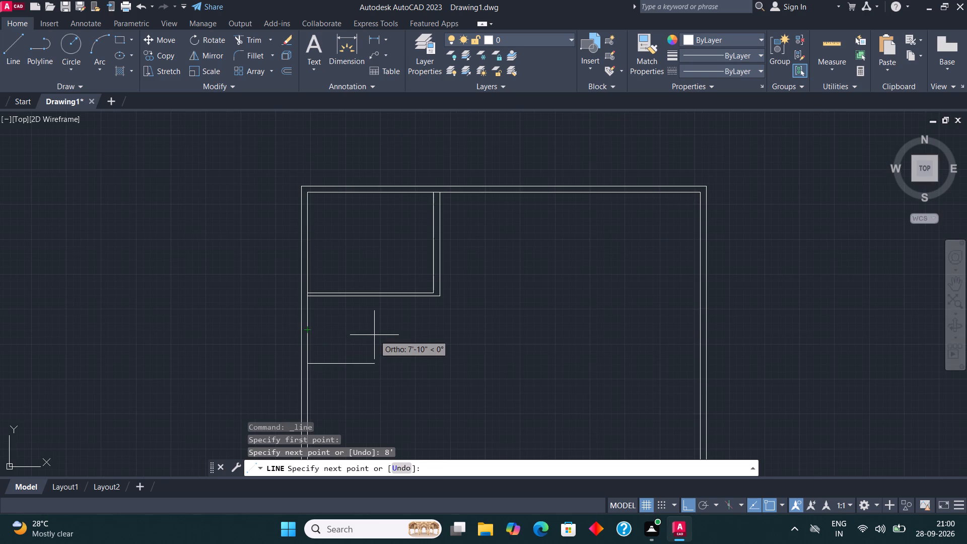
scroll(375, 335, "up", 1)
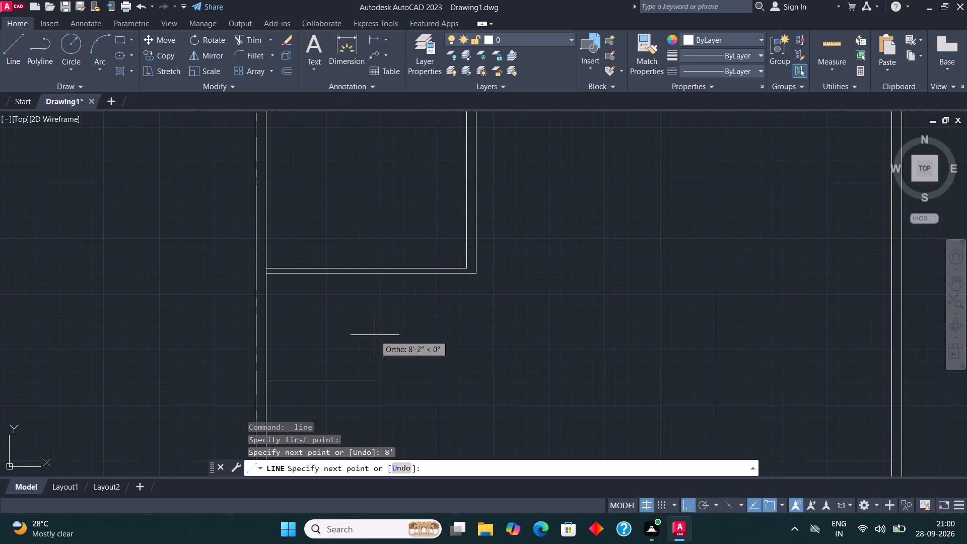
type("10'")
key("Return")
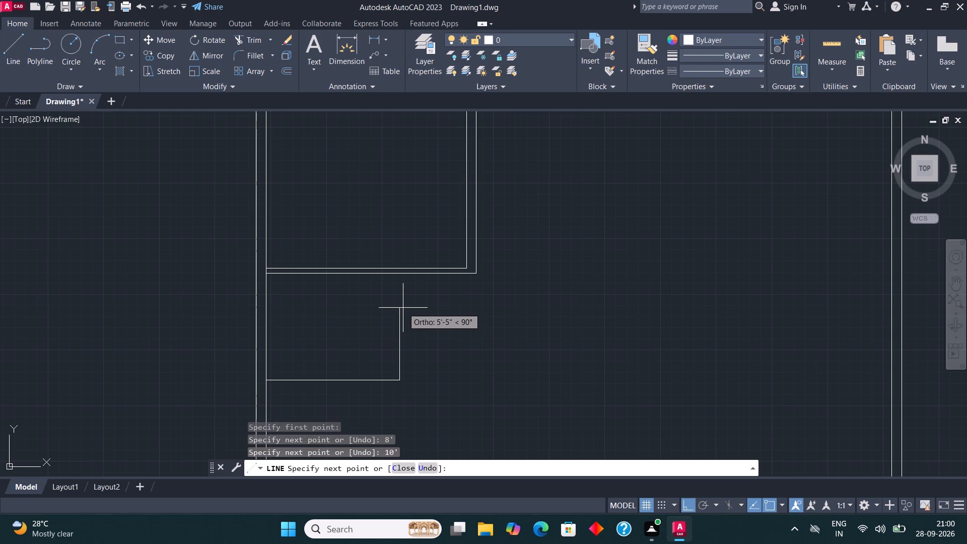
type("8'")
key("Return")
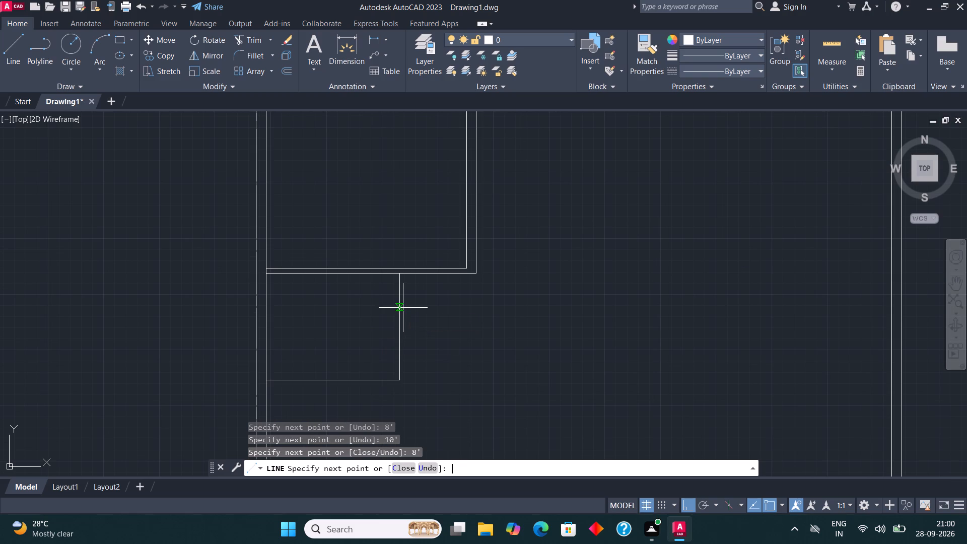
key("Escape")
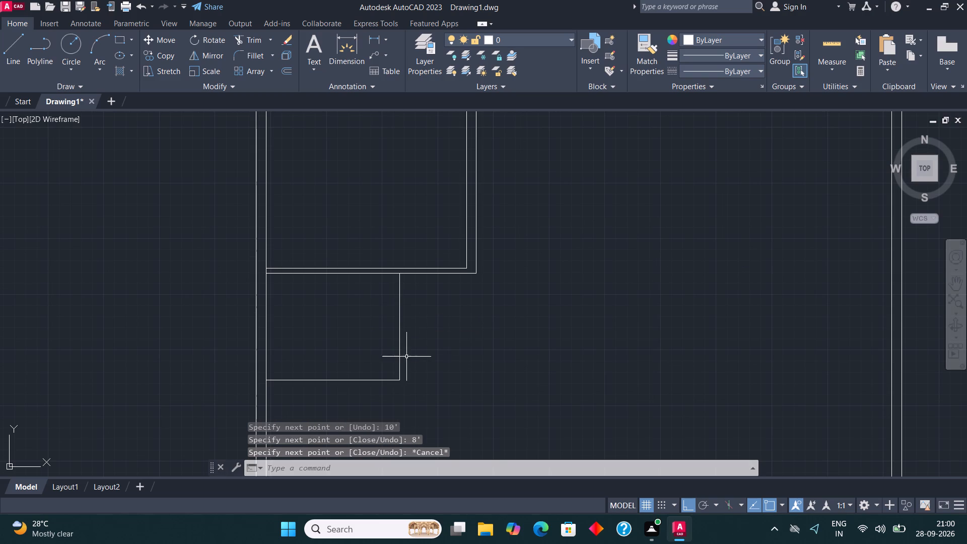
Offset the right and bottom lines of the 10' by 8' room outward by 4.5" to give its walls thickness.
left_click(413, 379)
left_click(374, 337)
left_click(398, 392)
left_click(369, 347)
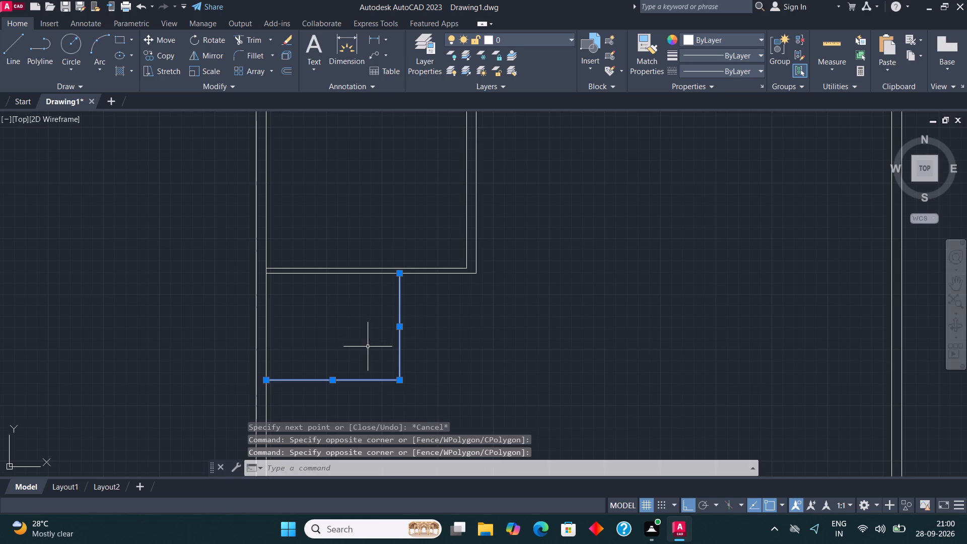
left_click(287, 73)
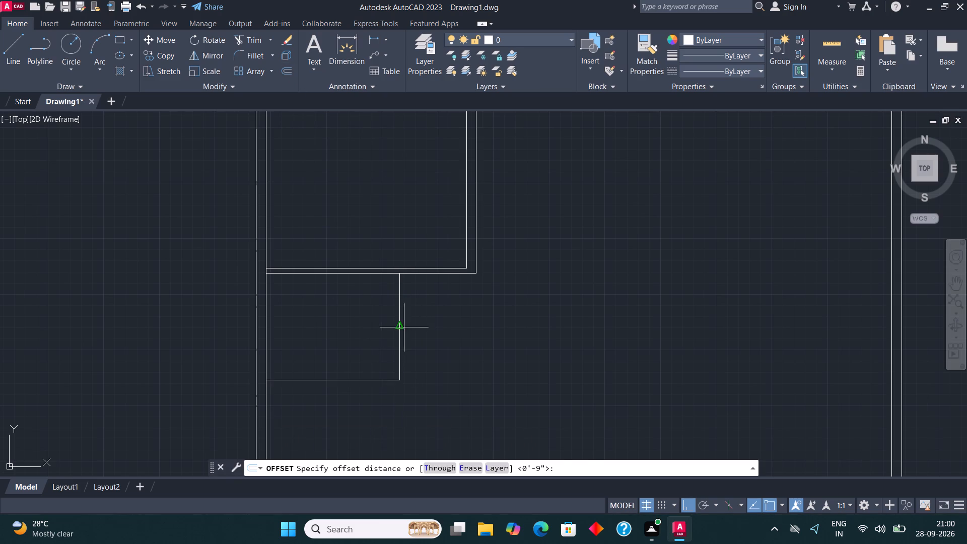
left_click(403, 329)
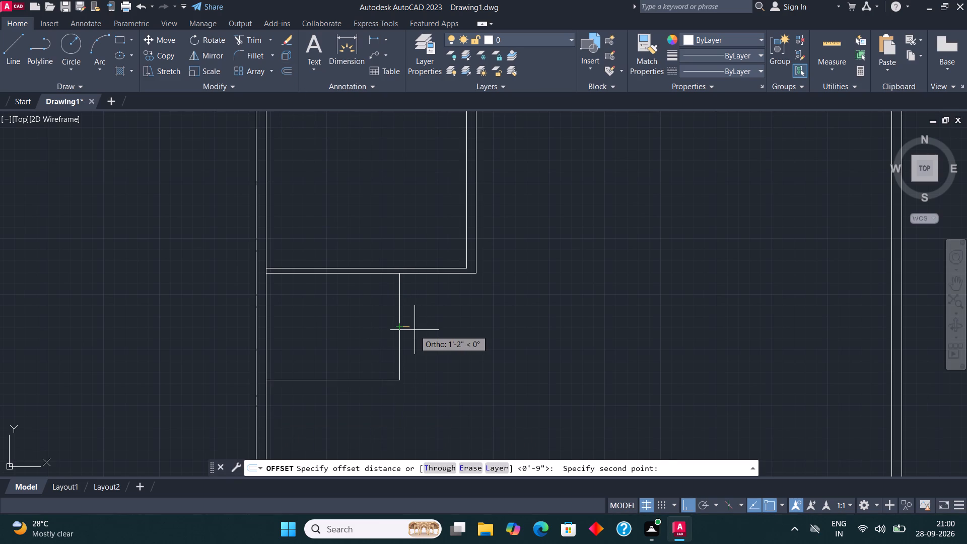
type("4.5")
key("shift+quotedbl")
key("Return")
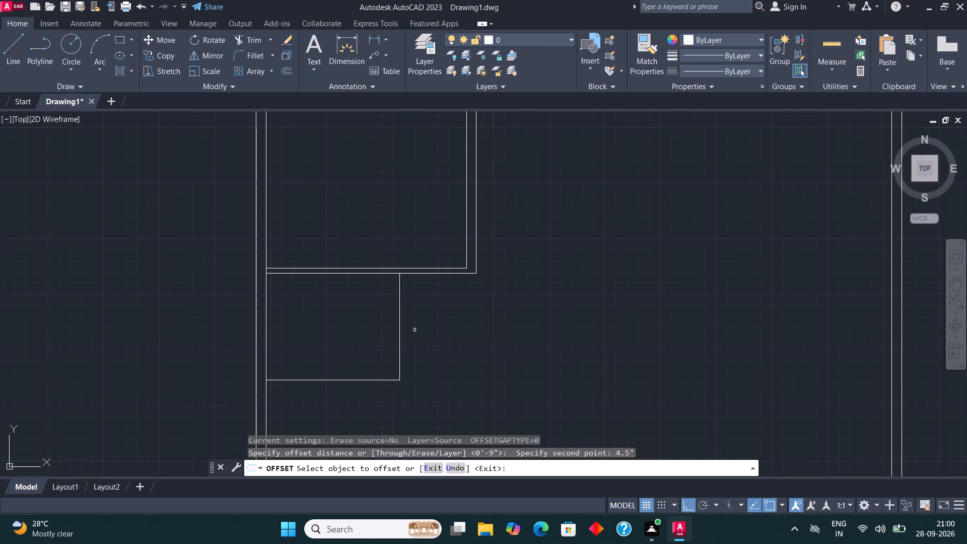
left_click(399, 319)
left_click(432, 322)
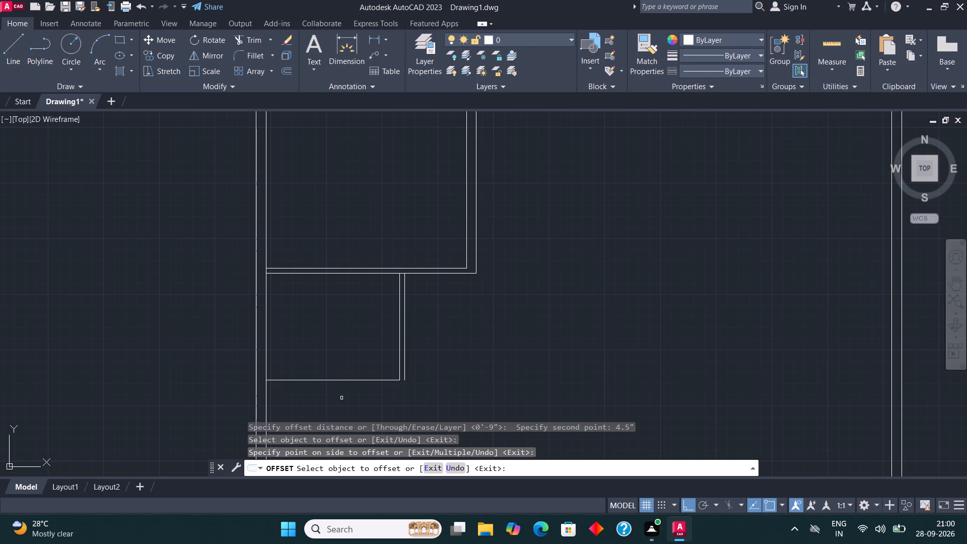
scroll(394, 322, "down", 2)
scroll(366, 380, "up", 2)
left_click(372, 326)
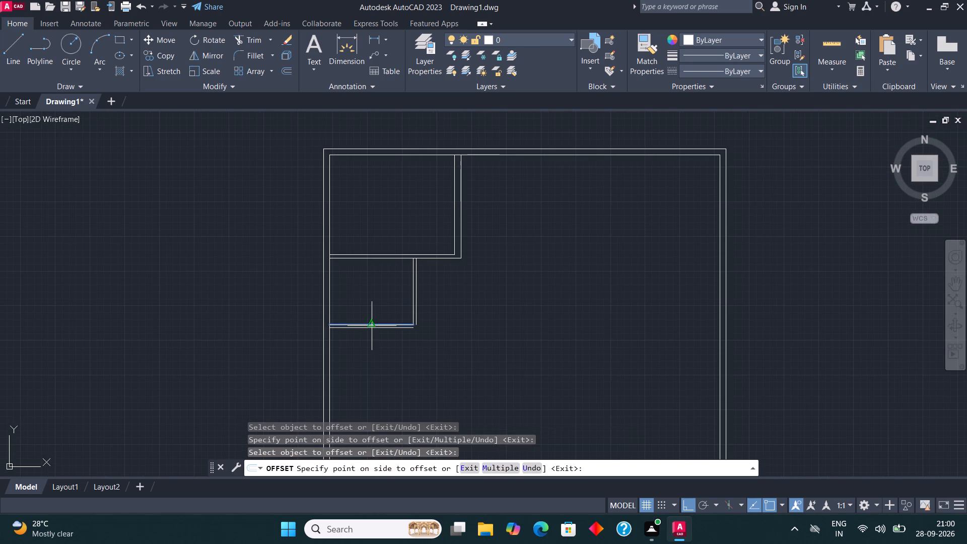
left_click(371, 347)
scroll(375, 341, "up", 2)
key("space")
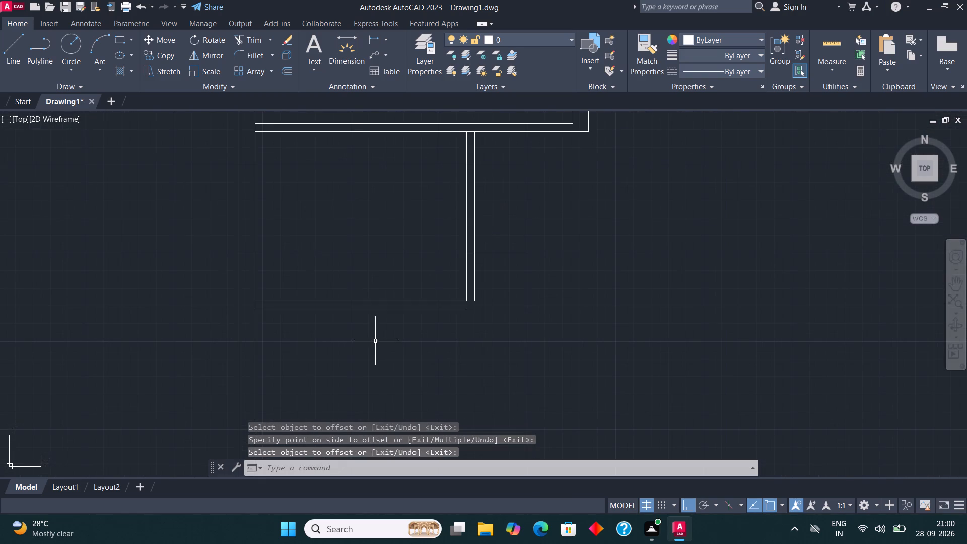
Fillet the two outer offset lines so they meet at the 10' by 8' room's lower-right corner.
left_click(260, 56)
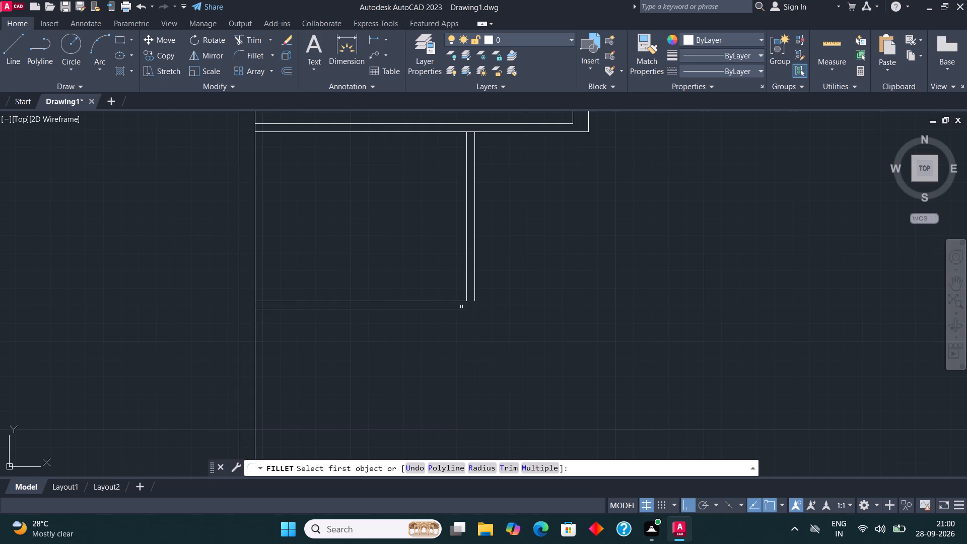
left_click(461, 309)
left_click(473, 295)
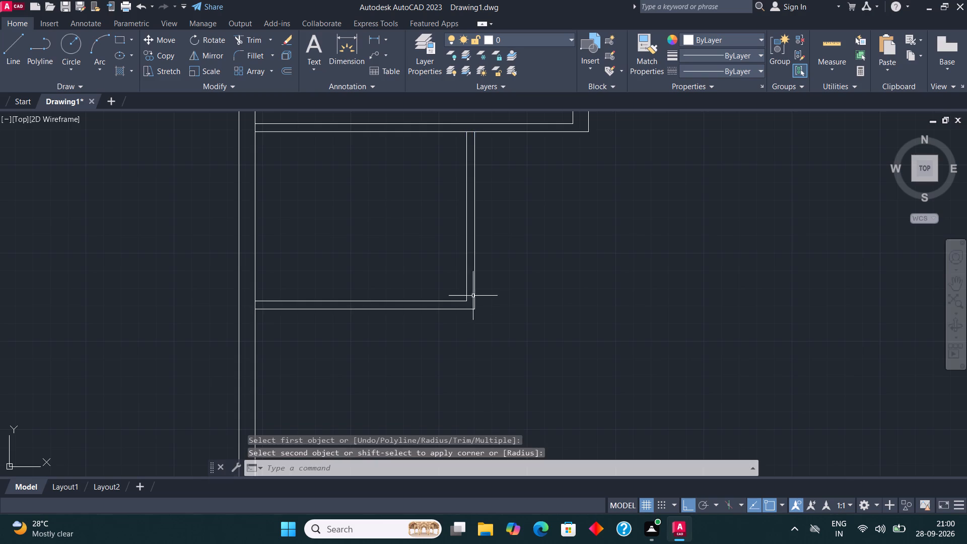
Draw a 16' by 12' room from the house's inner upper-right corner, with lines 16' left, 12' down and 16' right.
scroll(354, 310, "down", 4)
middle_click_drag(393, 338, 438, 322)
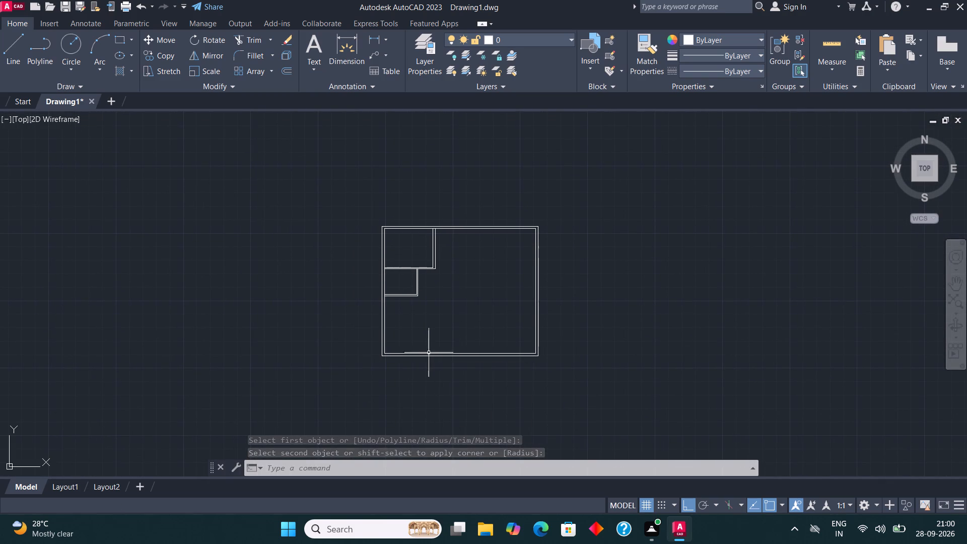
scroll(402, 393, "down", 2)
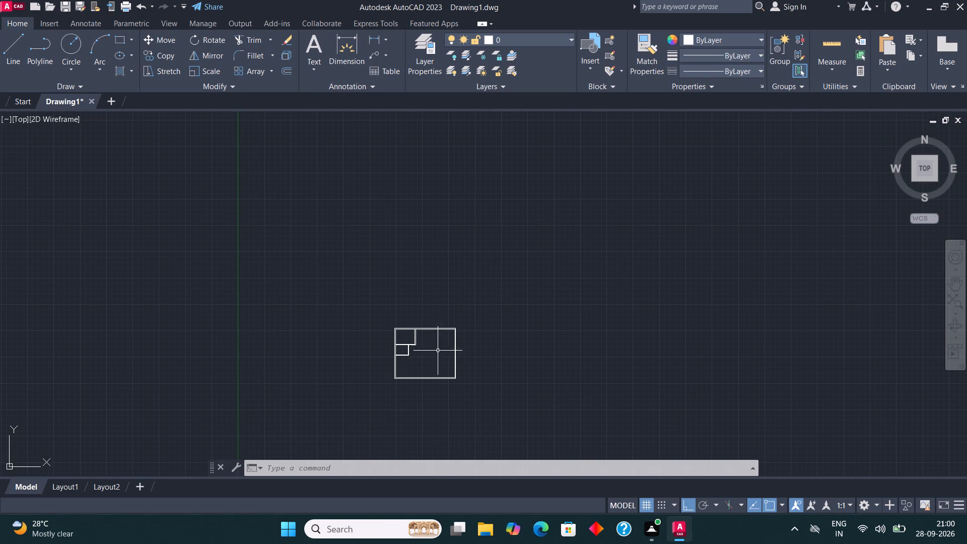
scroll(447, 341, "up", 1)
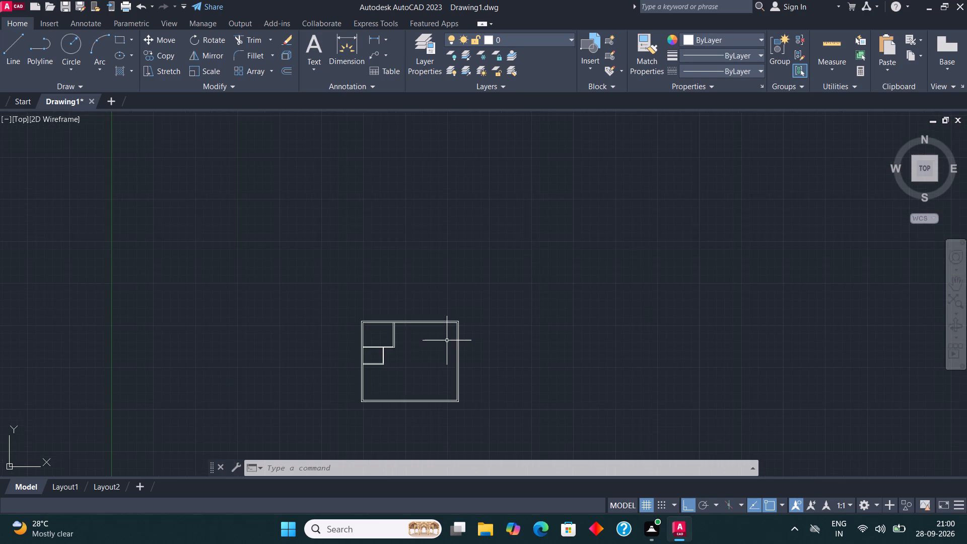
scroll(447, 339, "up", 5)
scroll(454, 128, "up", 1)
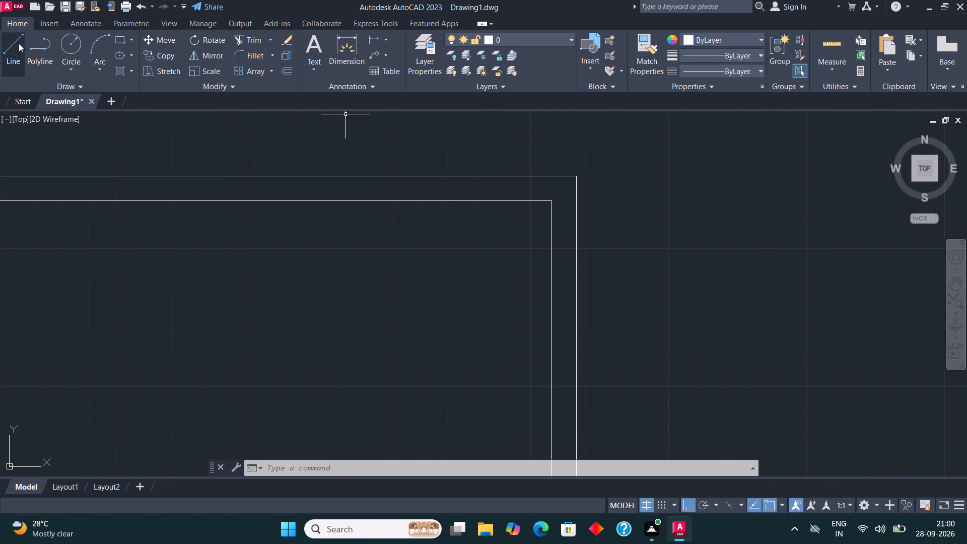
left_click(19, 42)
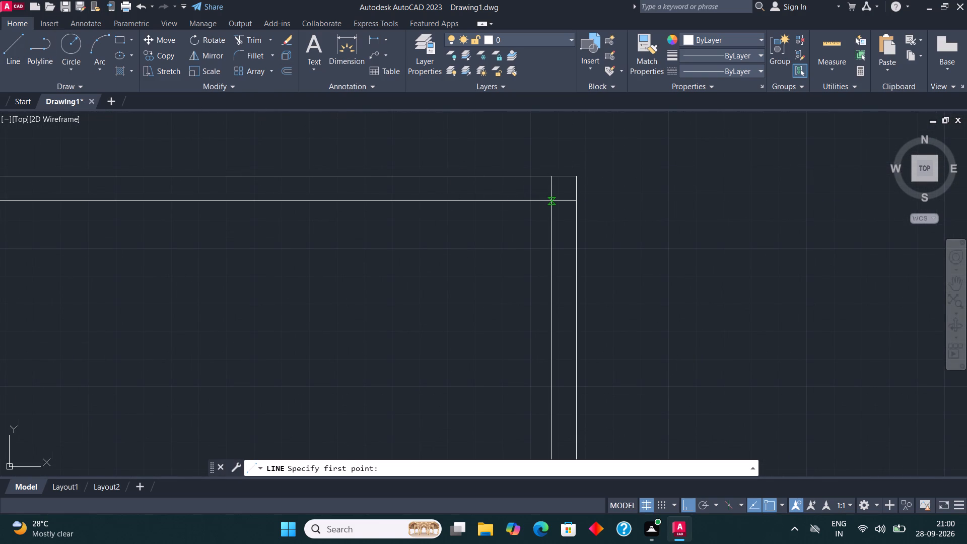
left_click(550, 201)
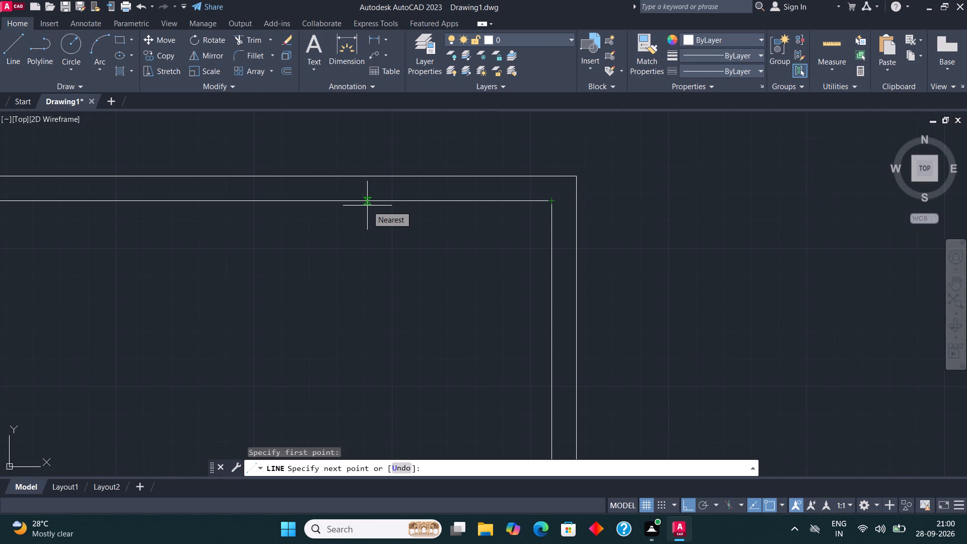
type("16'")
key("Return")
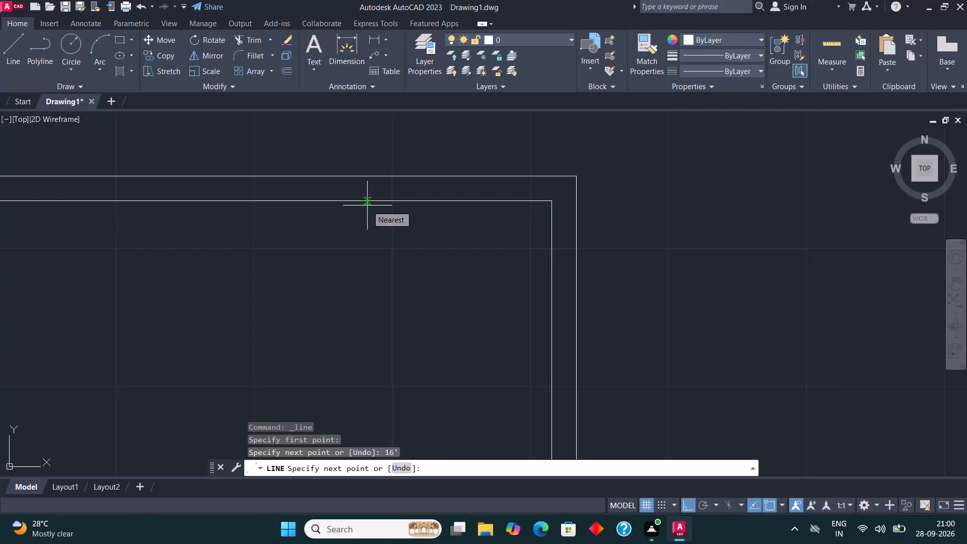
scroll(401, 238, "down", 2)
scroll(317, 206, "up", 1)
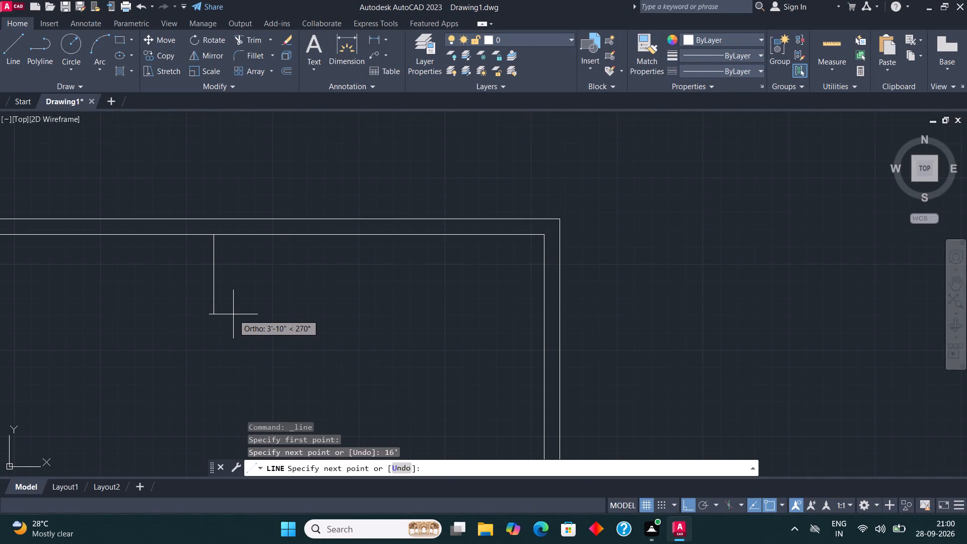
type("12'")
key("Return")
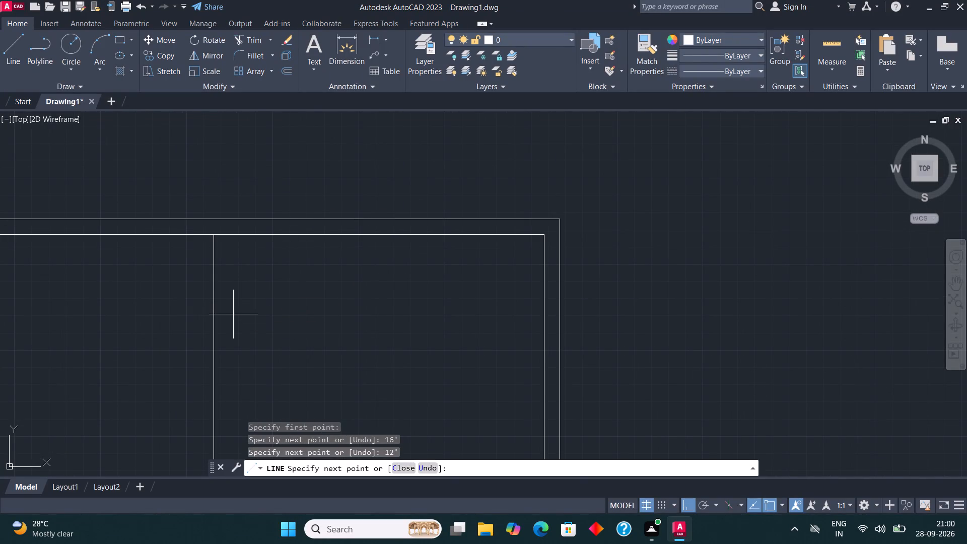
scroll(243, 354, "down", 8)
scroll(264, 365, "up", 3)
type("16'")
key("Return")
key("space")
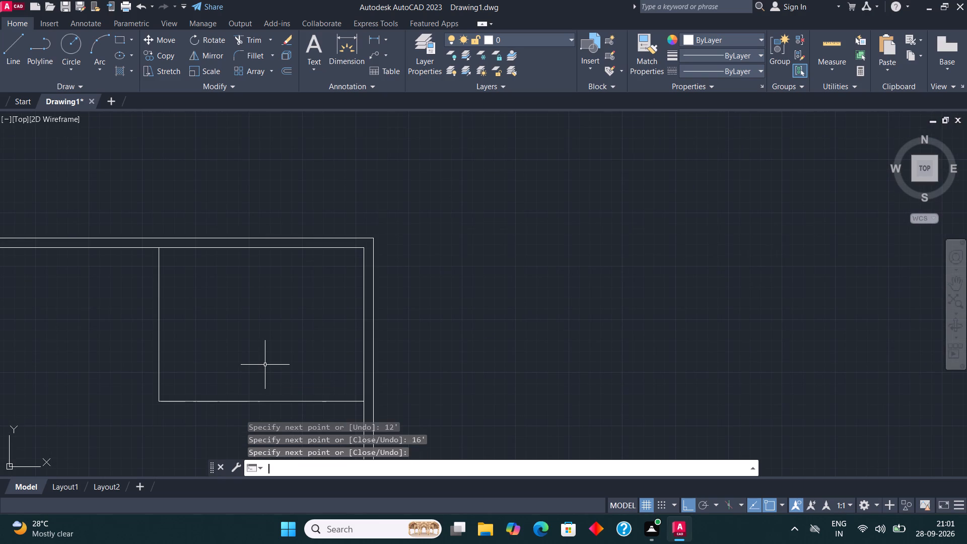
Offset the left and bottom lines of the 16' by 12' room outward by 4.5" to give its walls thickness.
scroll(329, 349, "down", 4)
scroll(404, 311, "down", 2)
scroll(325, 363, "up", 1)
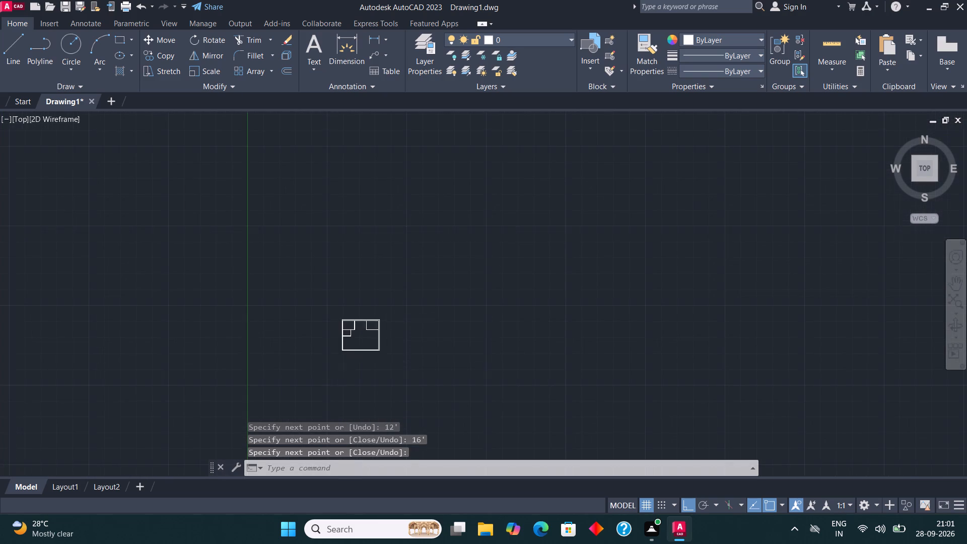
scroll(389, 305, "up", 5)
left_click(385, 352)
left_click(346, 304)
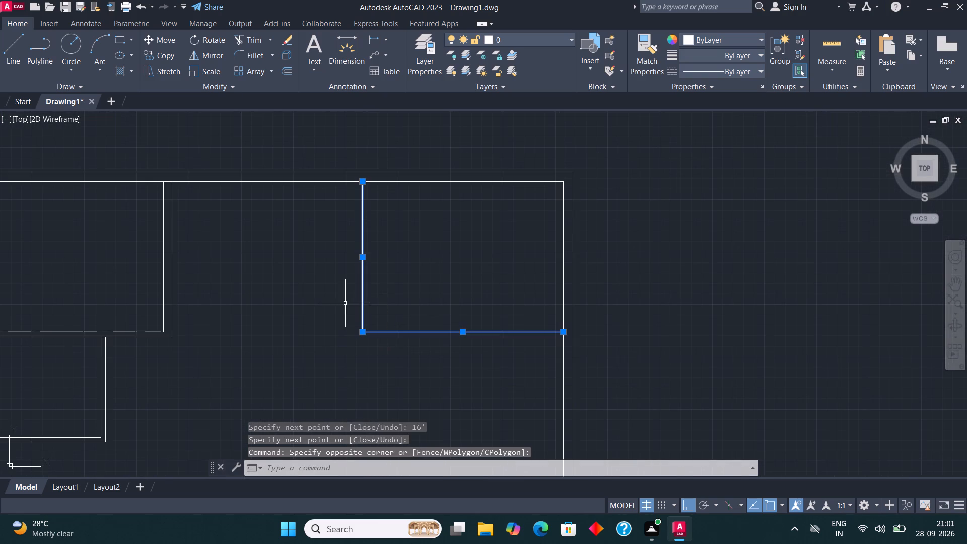
left_click(287, 73)
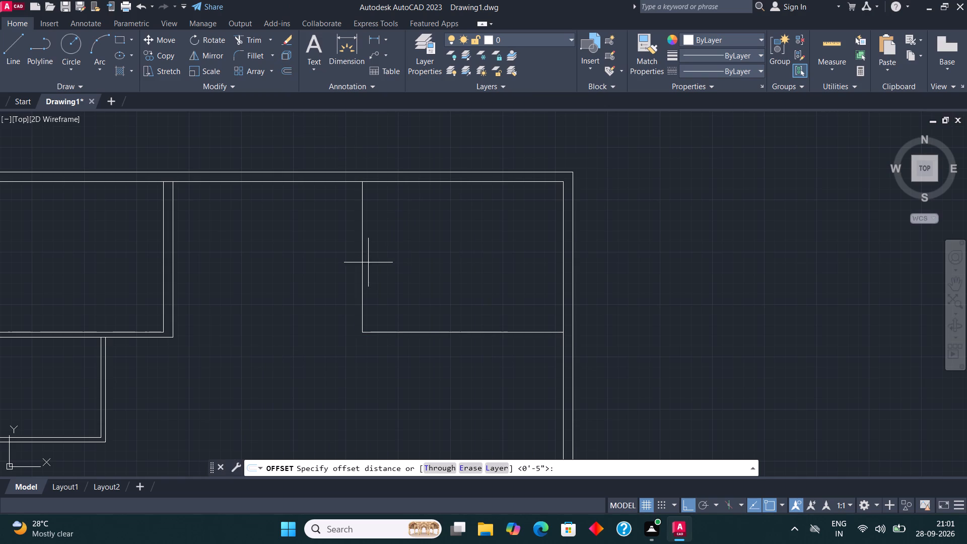
left_click(362, 268)
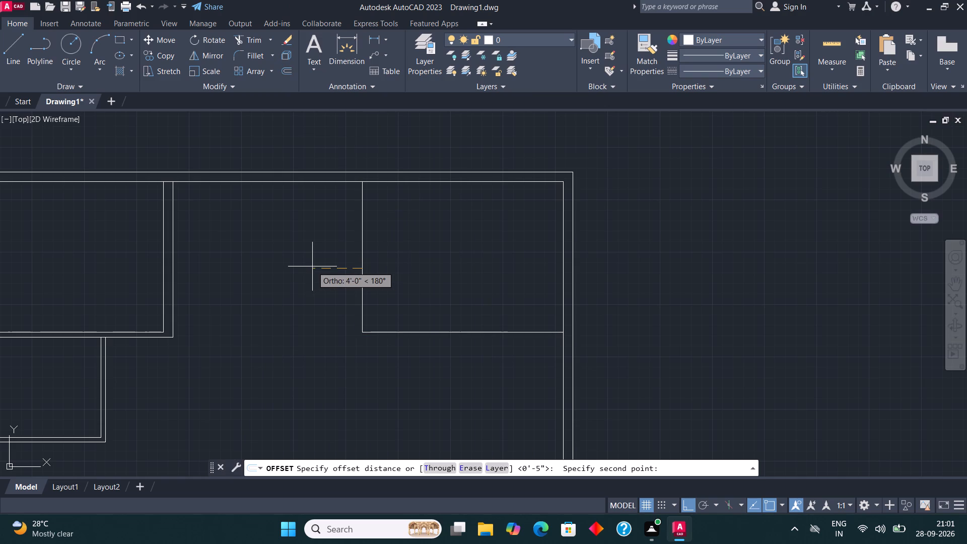
type("4.5\"")
key("Return")
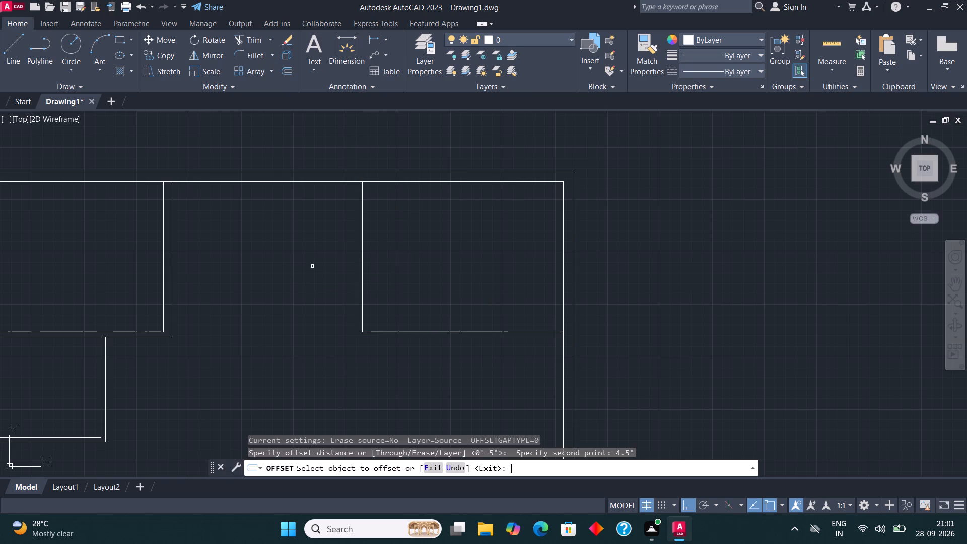
left_click(361, 266)
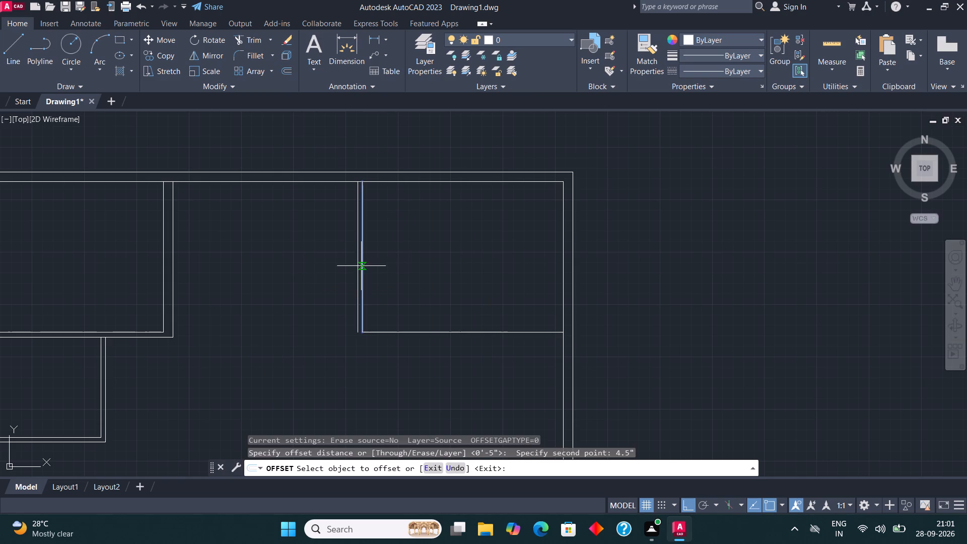
left_click(317, 252)
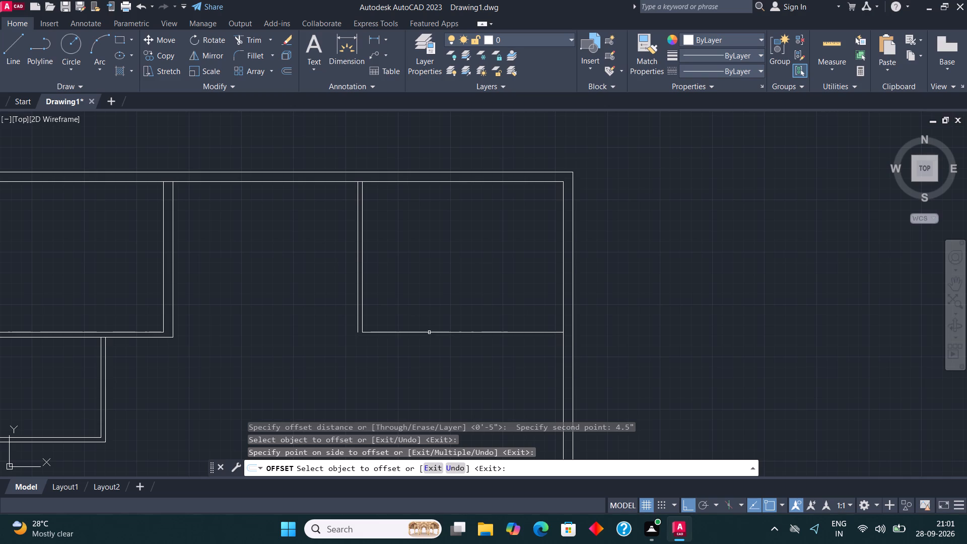
left_click(429, 332)
left_click(430, 351)
Fillet the two outer offset lines so they meet at the 16' by 12' room's lower-left corner.
left_click(254, 48)
left_click(253, 55)
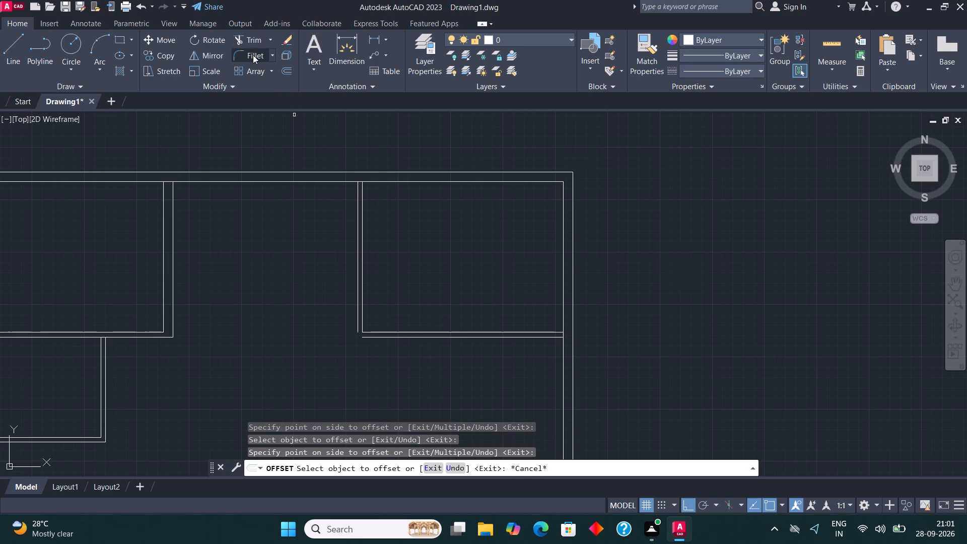
left_click(356, 285)
left_click(371, 338)
Draw an 11'6" by 13' room directly below the 16' by 12' room against the right exterior wall, with lines 13' down, 11'6" left and 13' up.
scroll(453, 259, "down", 2)
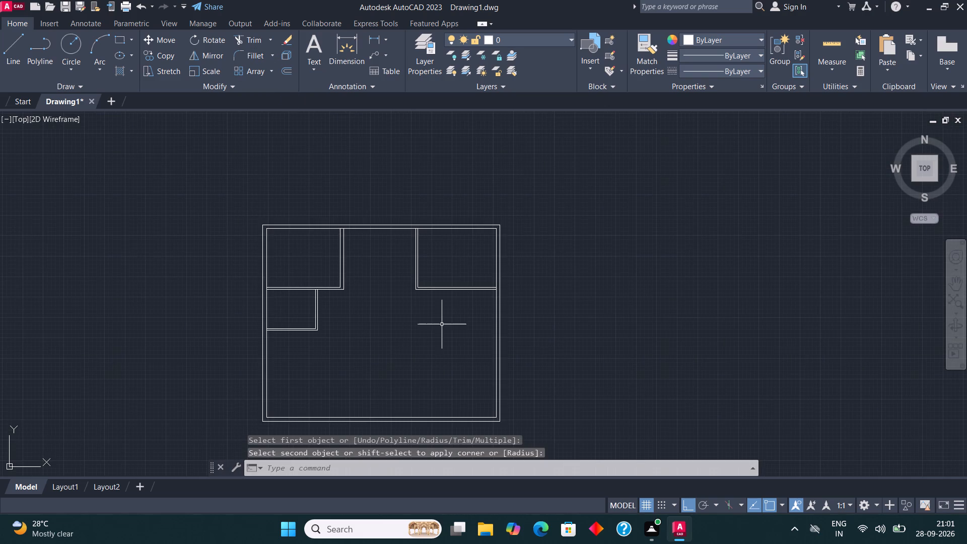
scroll(440, 325, "up", 3)
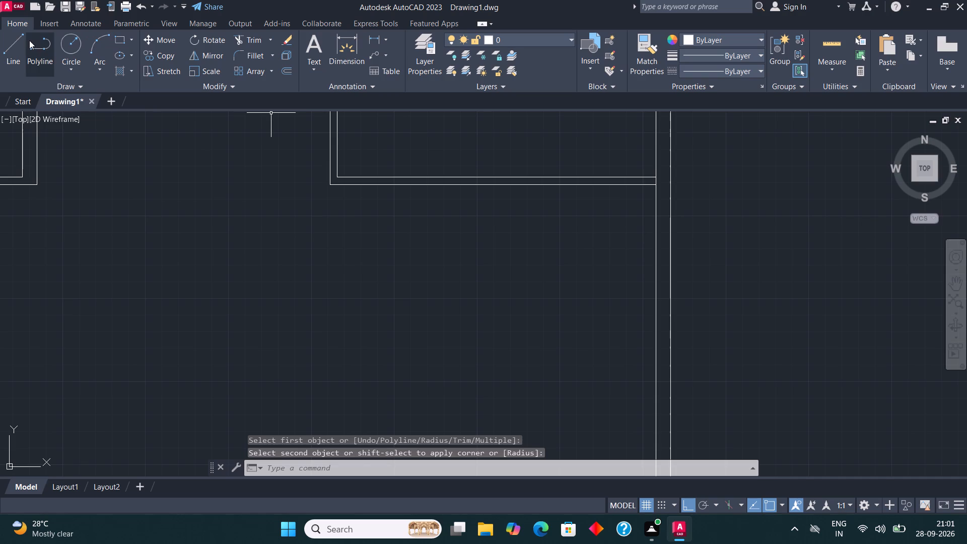
left_click(22, 41)
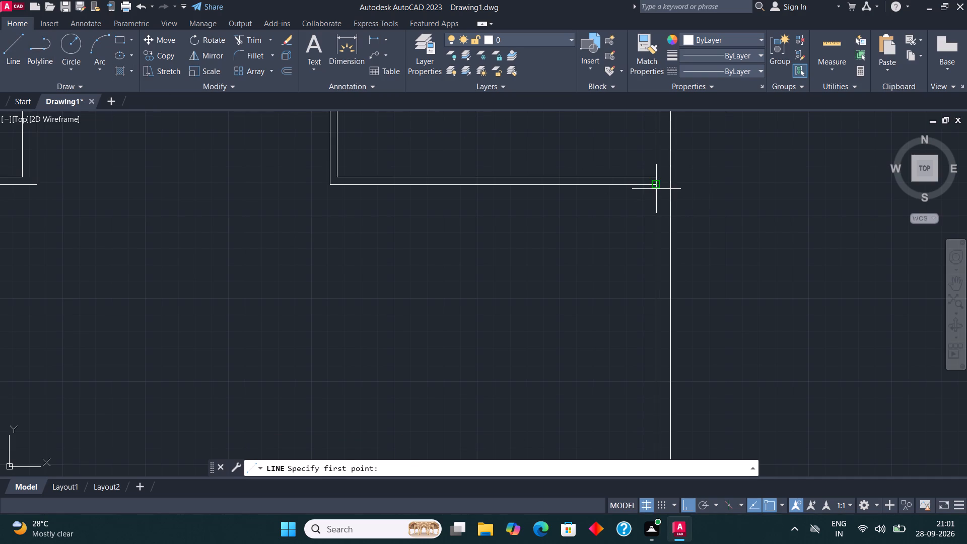
left_click(656, 189)
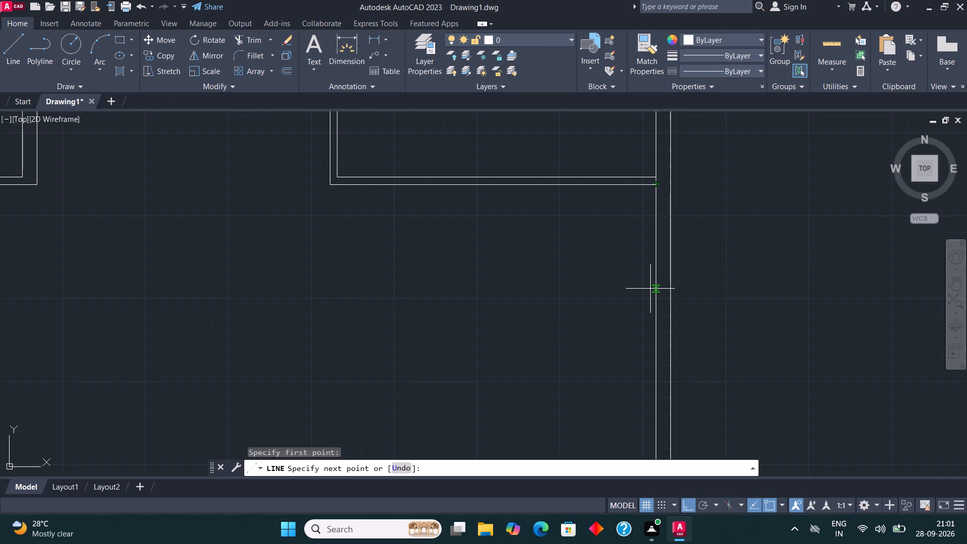
type("13'")
key("Return")
scroll(650, 289, "down", 2)
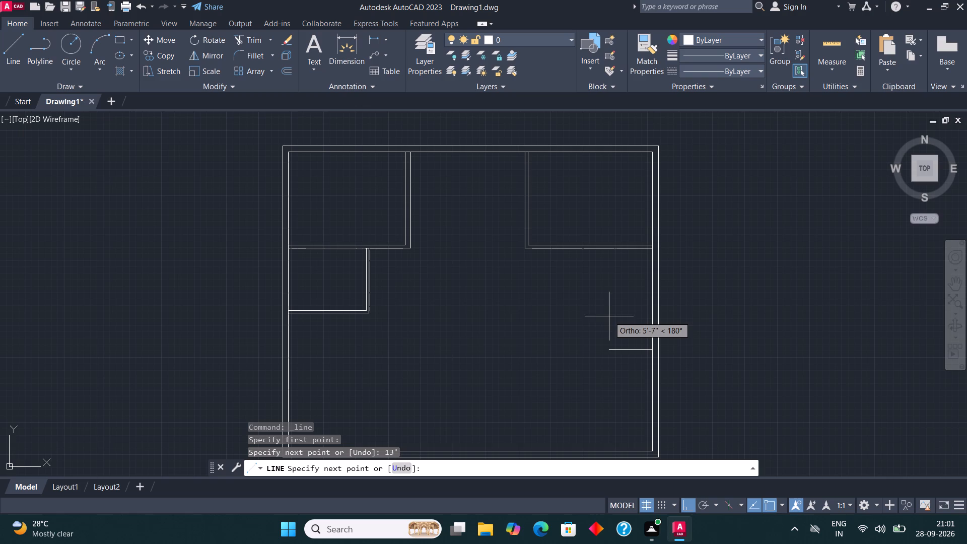
scroll(598, 323, "up", 1)
type("11'6\"")
key("Return")
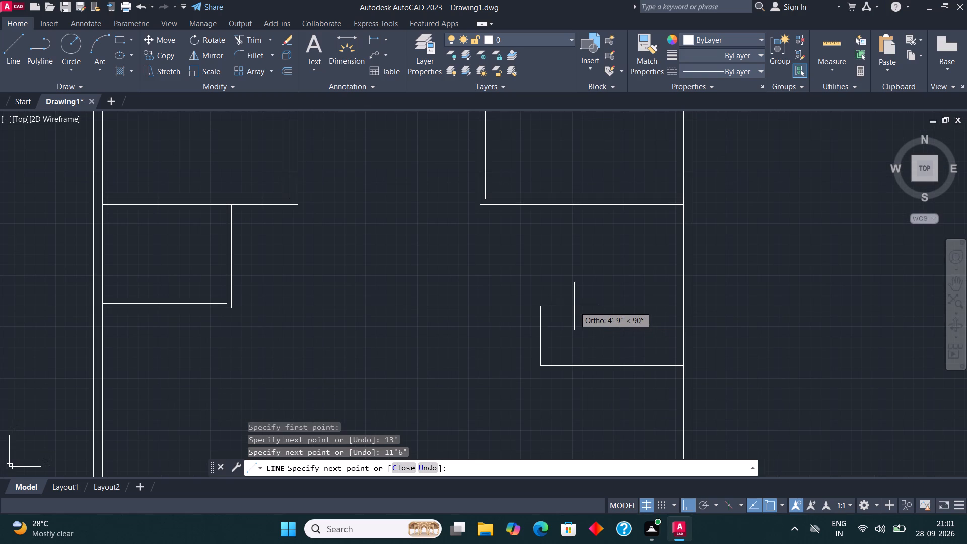
type("13'")
key("Return")
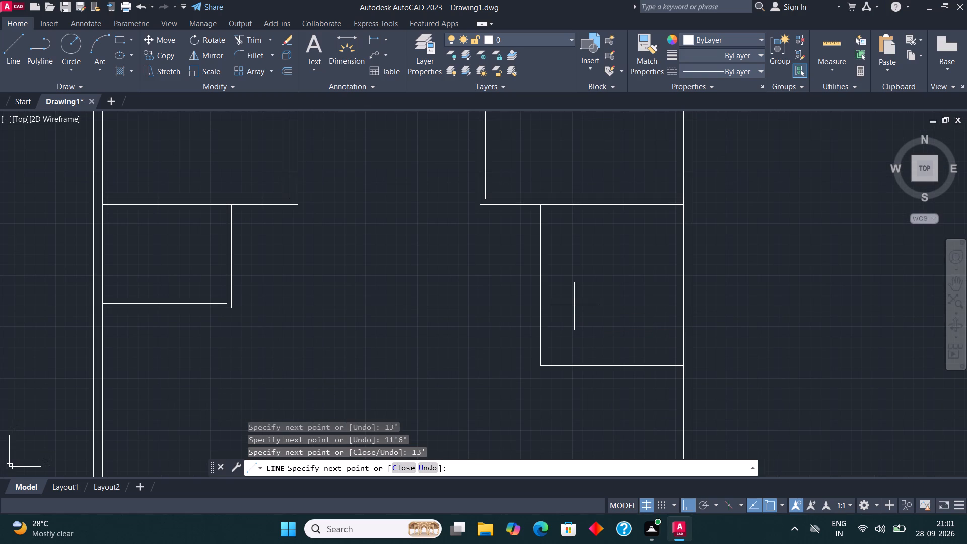
key("Escape")
Offset the left and bottom lines of the 11'6" by 13' room outward by 4.5" to give its walls thickness.
left_click(575, 395)
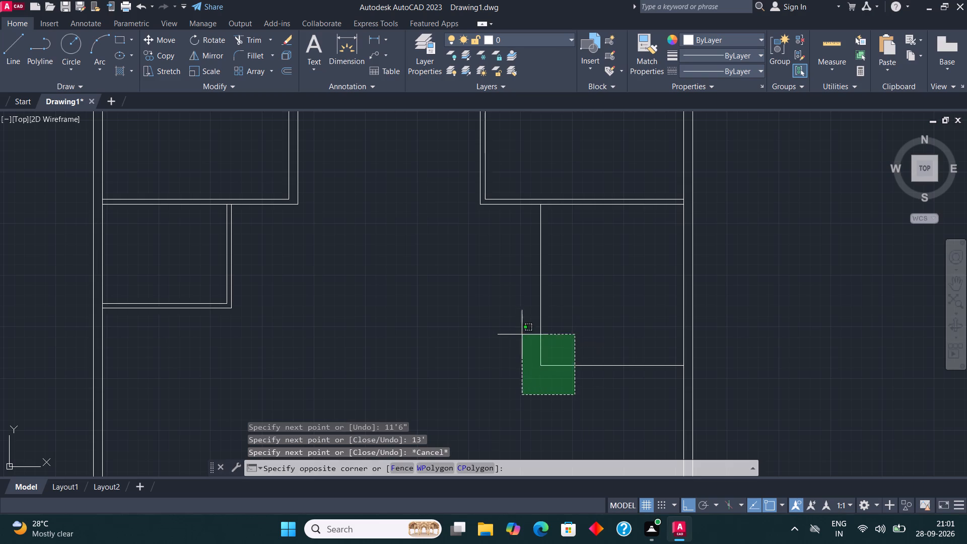
left_click(515, 330)
left_click(289, 70)
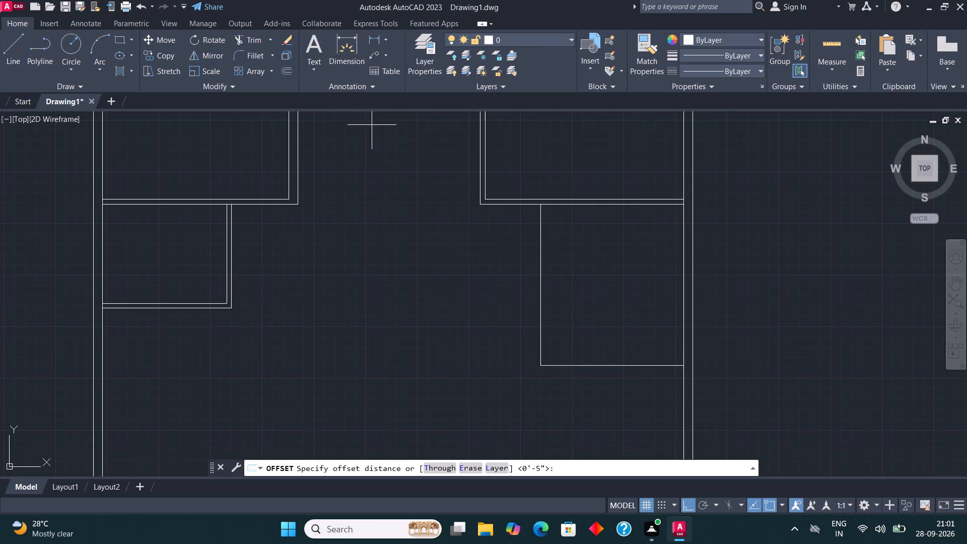
left_click(539, 307)
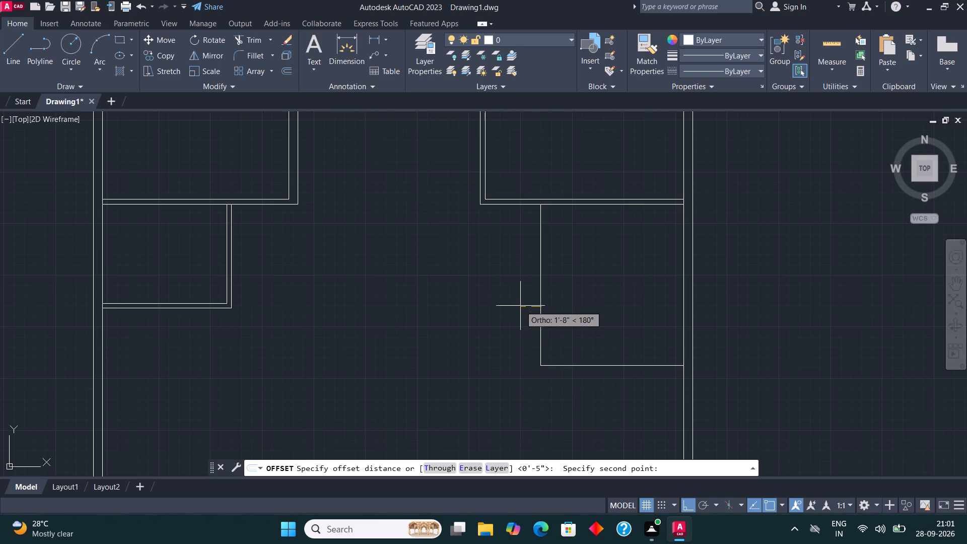
type("4.5\"")
key("Return")
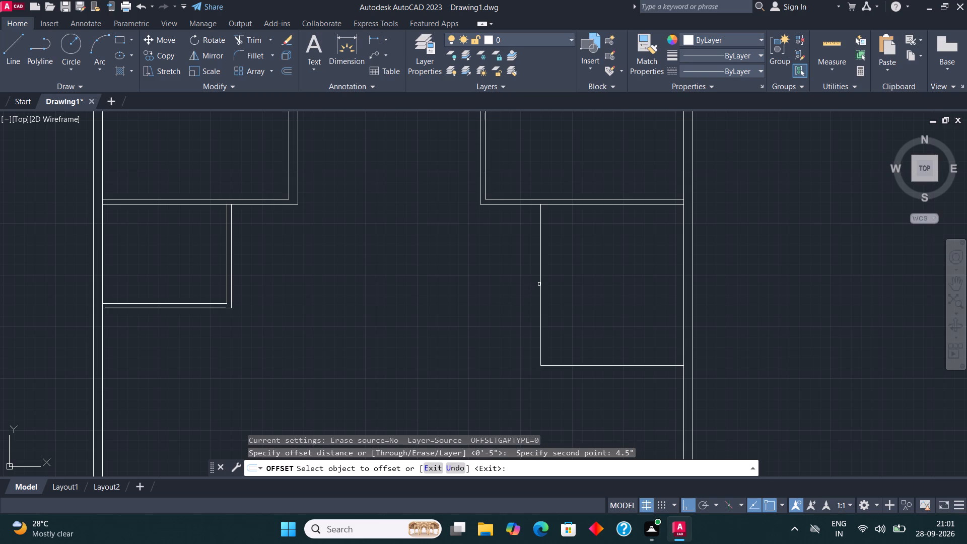
left_click(541, 286)
left_click(522, 286)
left_click(582, 365)
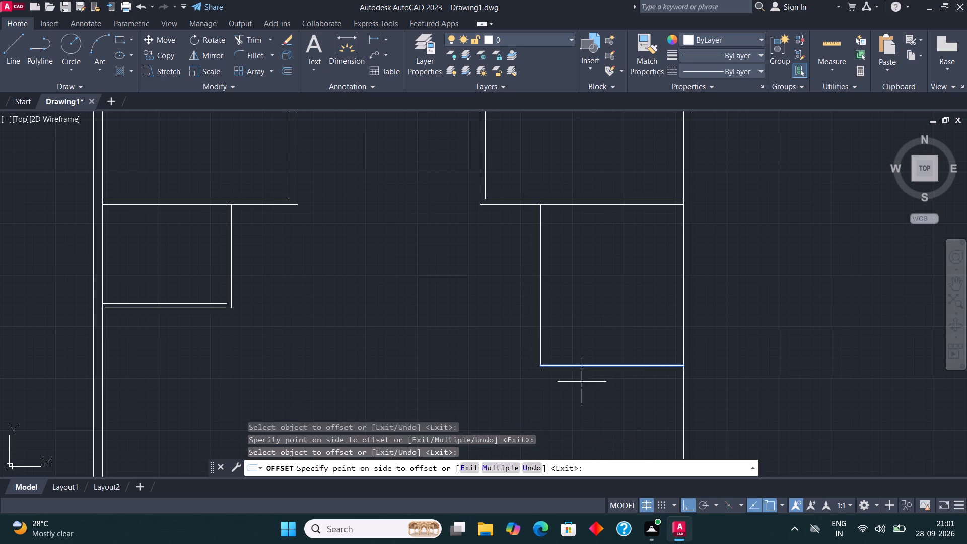
left_click(582, 383)
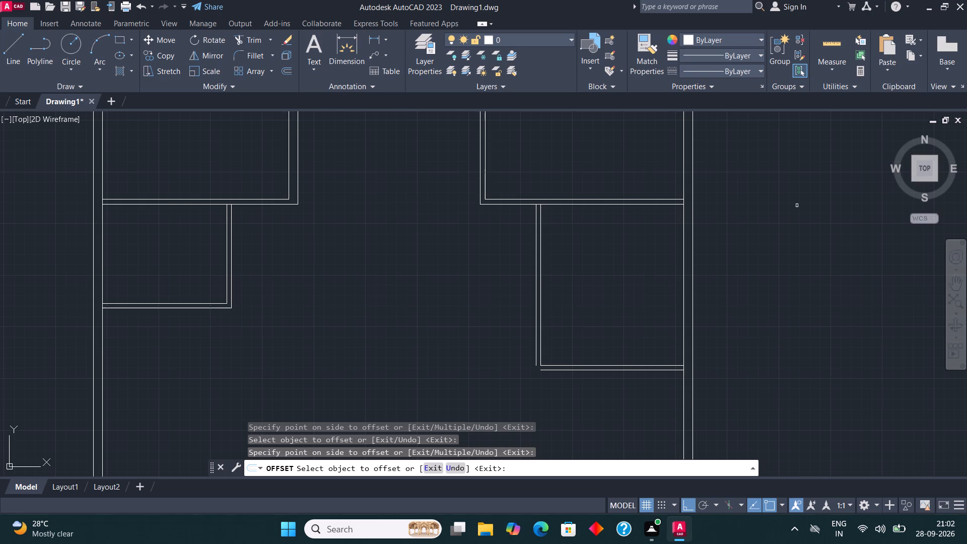
Fillet the two outer offset lines so they meet at the 11'6" by 13' room's lower-left corner.
scroll(797, 206, "up", 1)
scroll(797, 206, "down", 2)
scroll(626, 350, "up", 2)
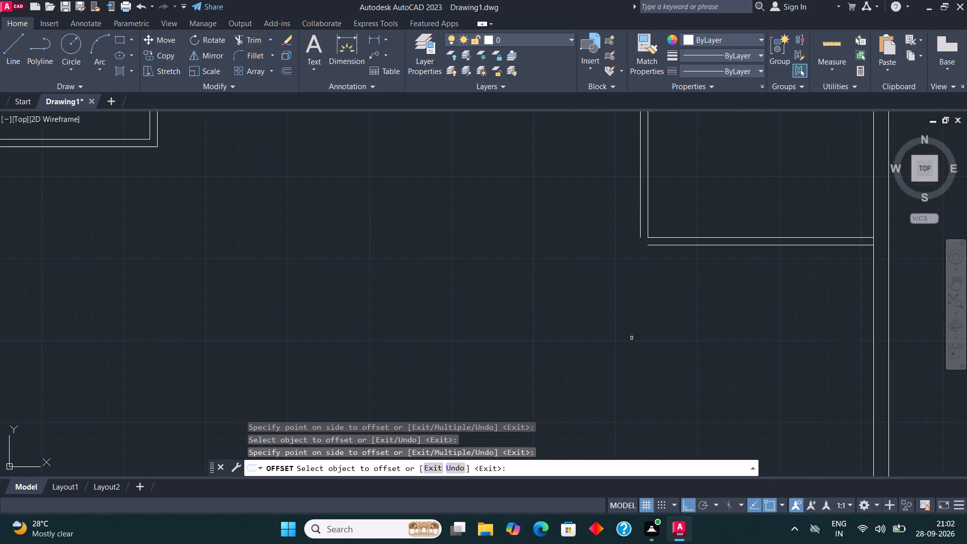
scroll(823, 206, "up", 1)
left_click(249, 53)
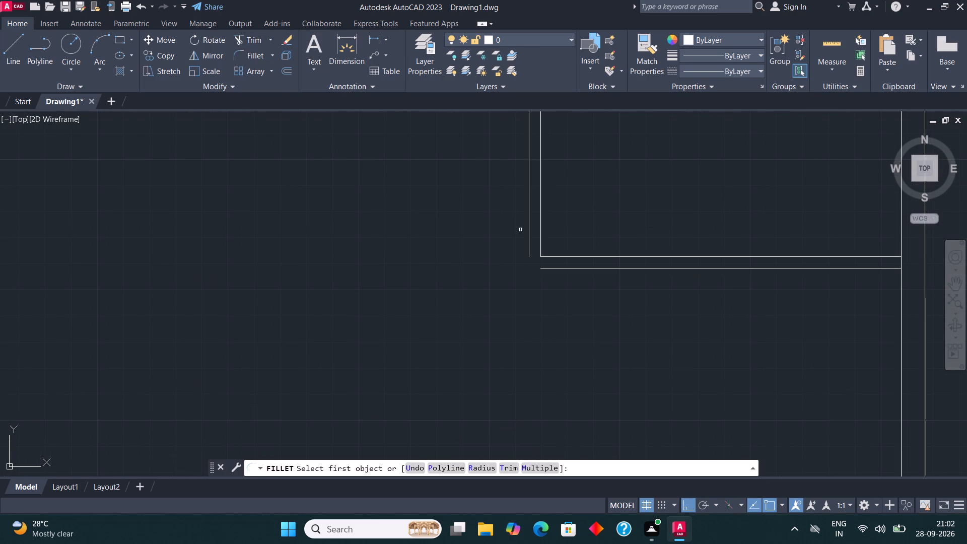
left_click(531, 249)
left_click(529, 248)
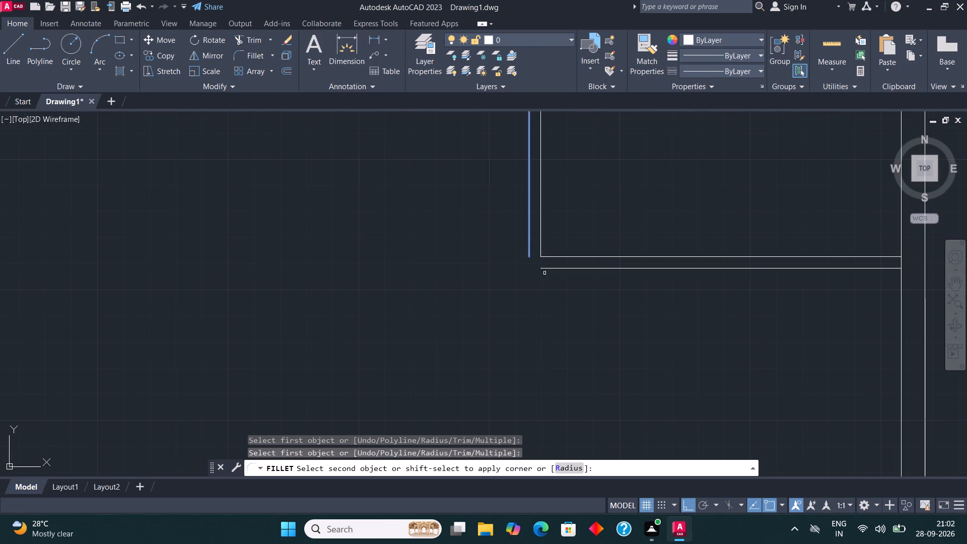
left_click(550, 269)
Outline a room below the 11'6" by 13' room, with lines 16'6" left from the right exterior wall's inner face and 12' down.
scroll(505, 280, "down", 6)
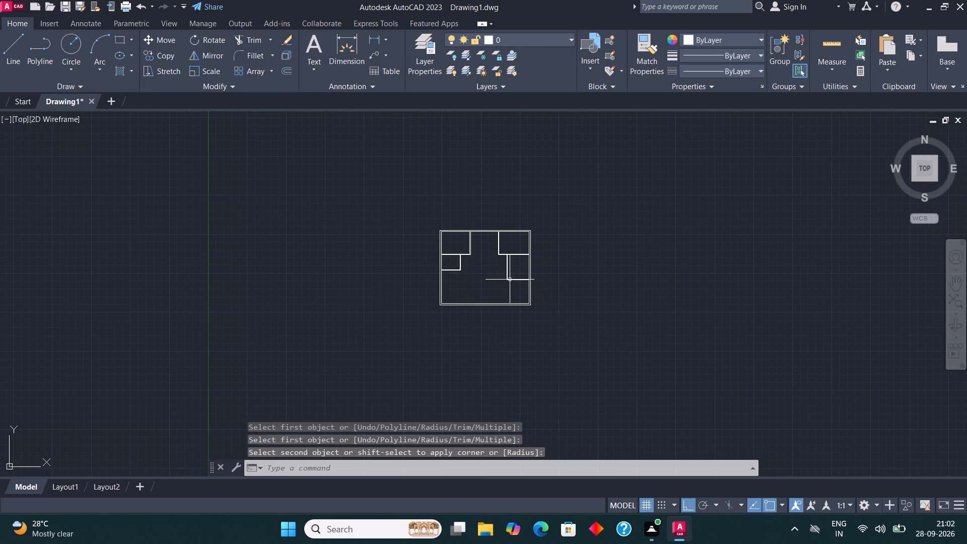
left_click(9, 38)
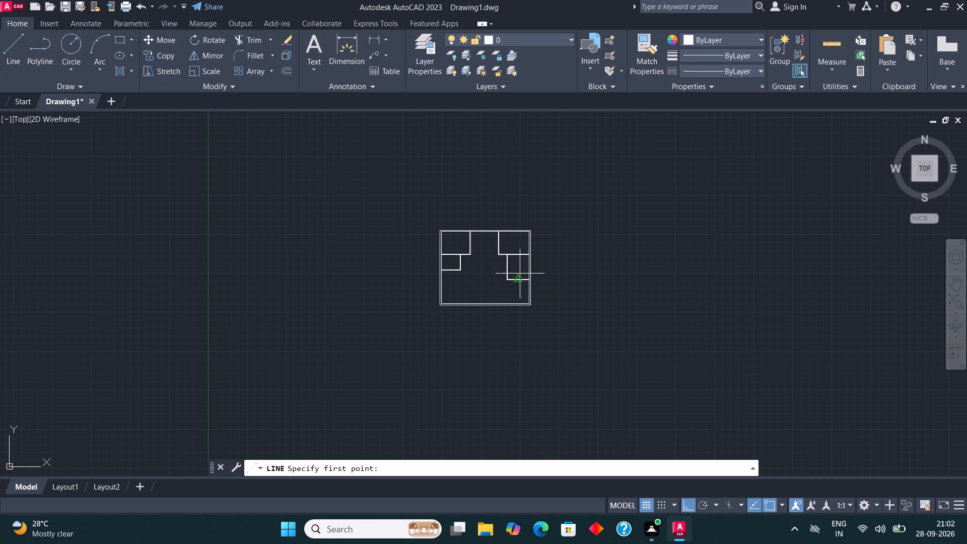
scroll(470, 287, "up", 2)
scroll(593, 276, "up", 4)
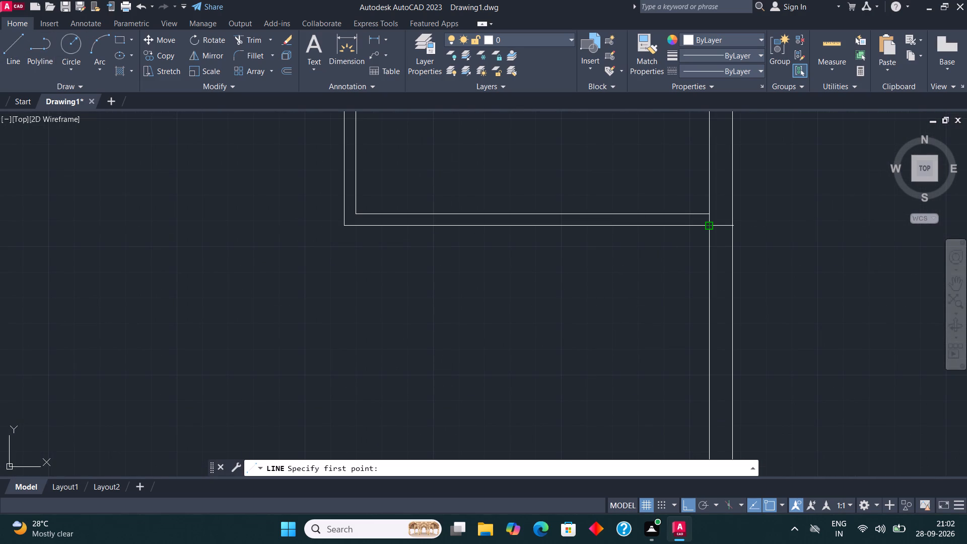
left_click(712, 227)
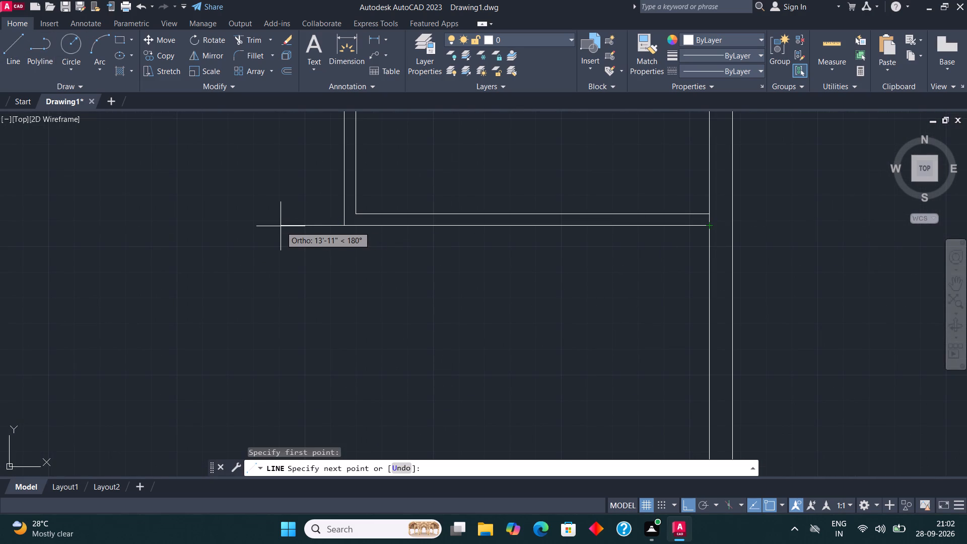
type("16'6\"")
key("Return")
scroll(280, 227, "down", 1)
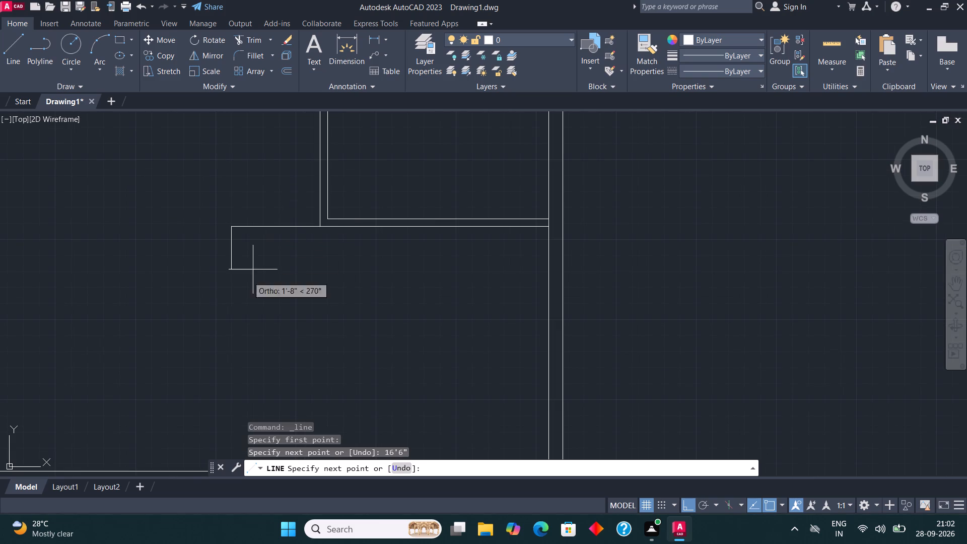
type("12'")
key("Return")
scroll(235, 289, "down", 4)
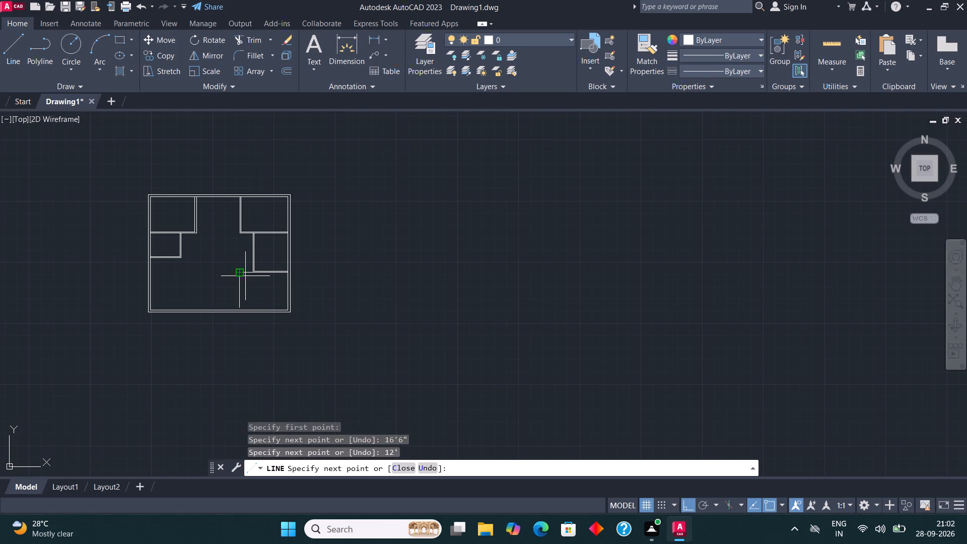
scroll(240, 288, "up", 3)
scroll(230, 382, "up", 4)
left_click(237, 349)
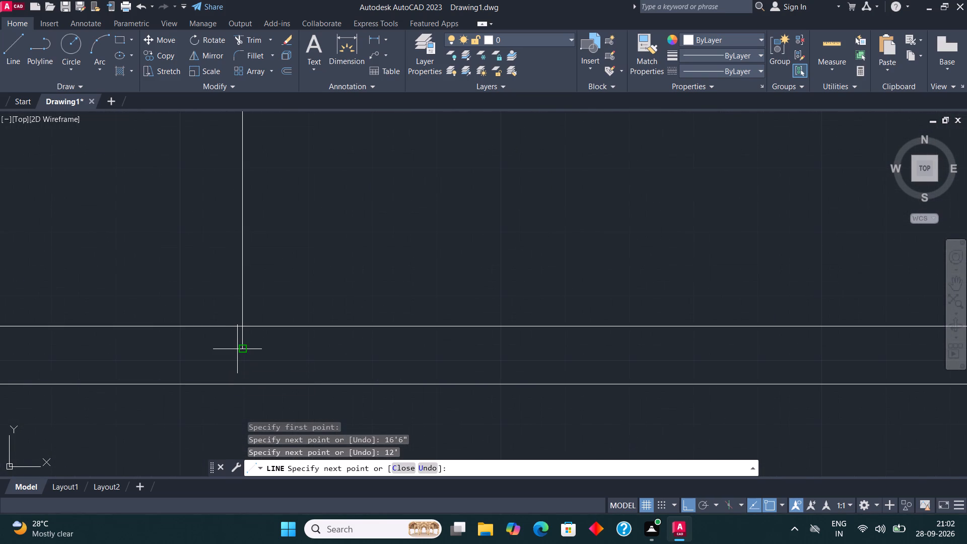
key("Escape")
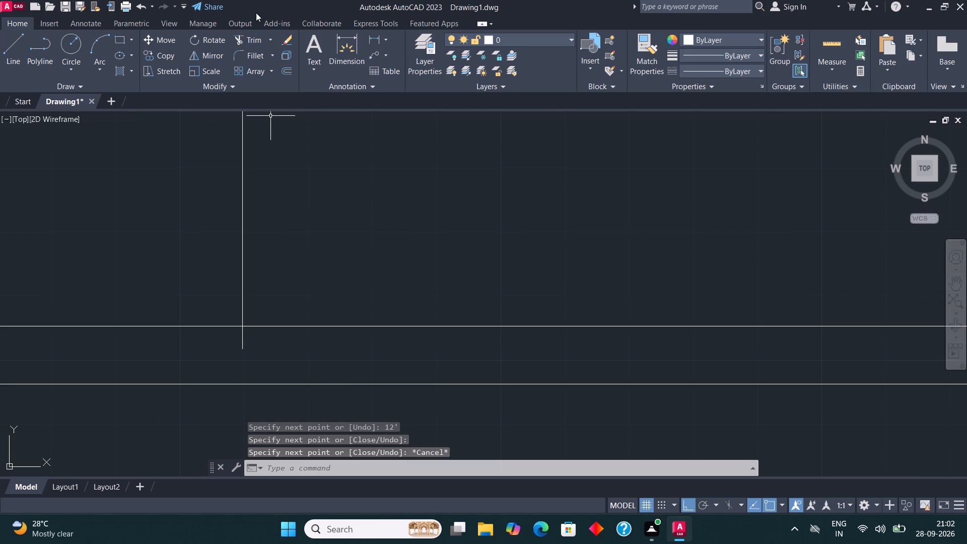
Trim the end of the new room's 12' vertical line that extends past the bottom exterior wall's inner line.
left_click(247, 40)
left_click(236, 347)
left_click(248, 346)
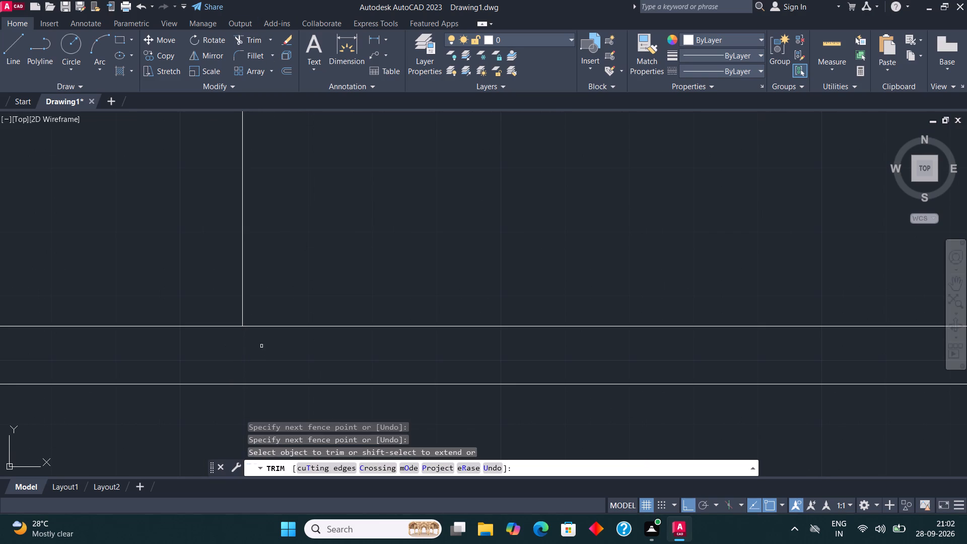
scroll(293, 364, "down", 5)
key("Escape")
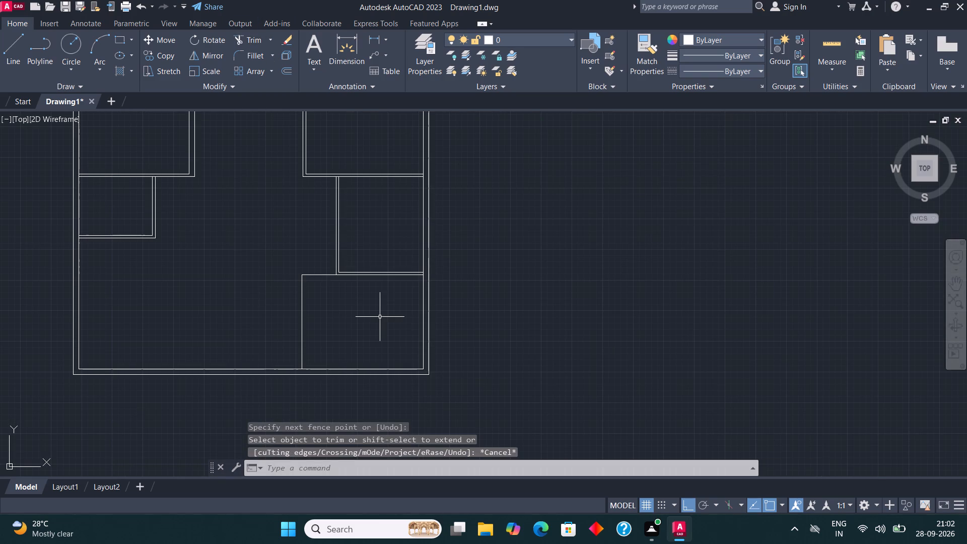
scroll(380, 318, "down", 1)
scroll(331, 315, "up", 2)
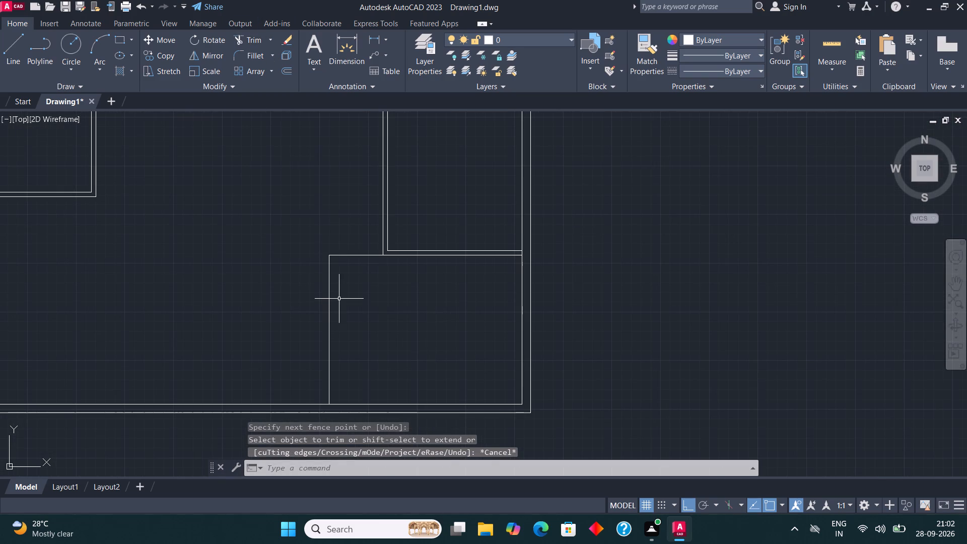
Offset the top and left lines of the 16'6" by 12' room outward by 4.5" to give its walls thickness.
left_click(339, 299)
left_click(317, 217)
left_click(290, 75)
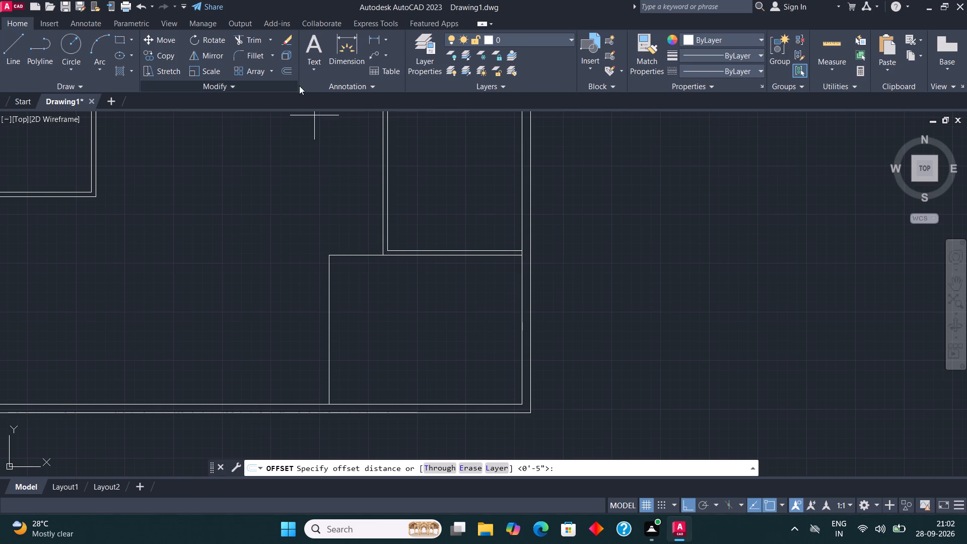
scroll(336, 251, "up", 2)
left_click(339, 259)
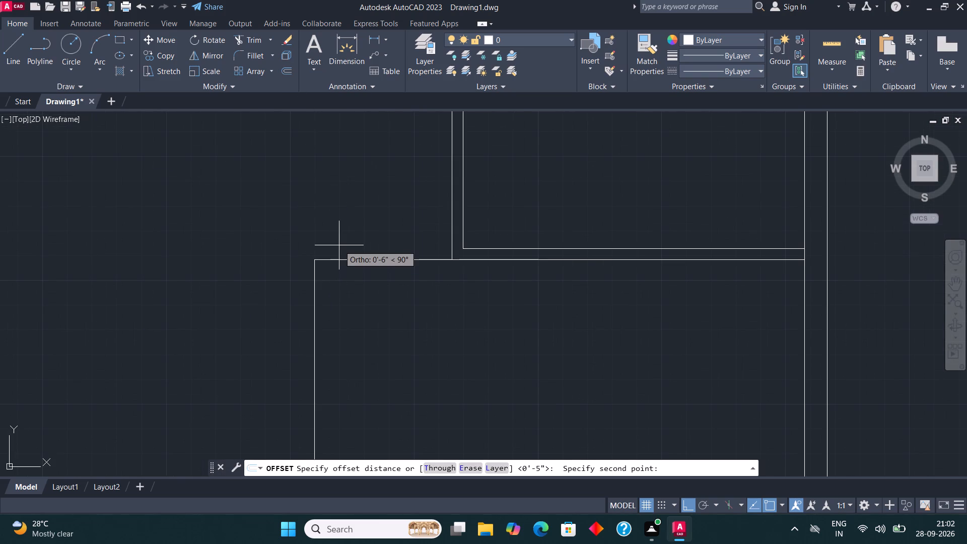
type("4.5\"")
key("Return")
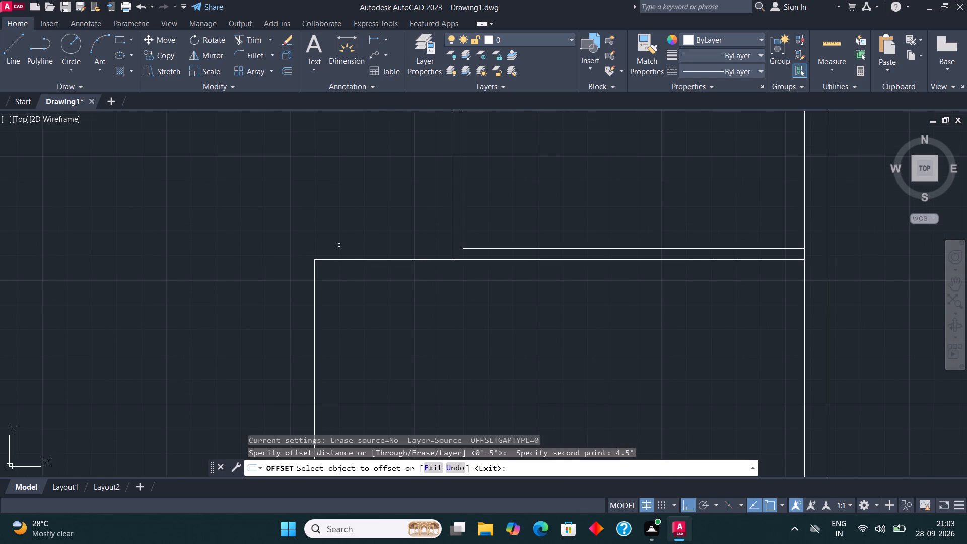
left_click(351, 261)
left_click(354, 241)
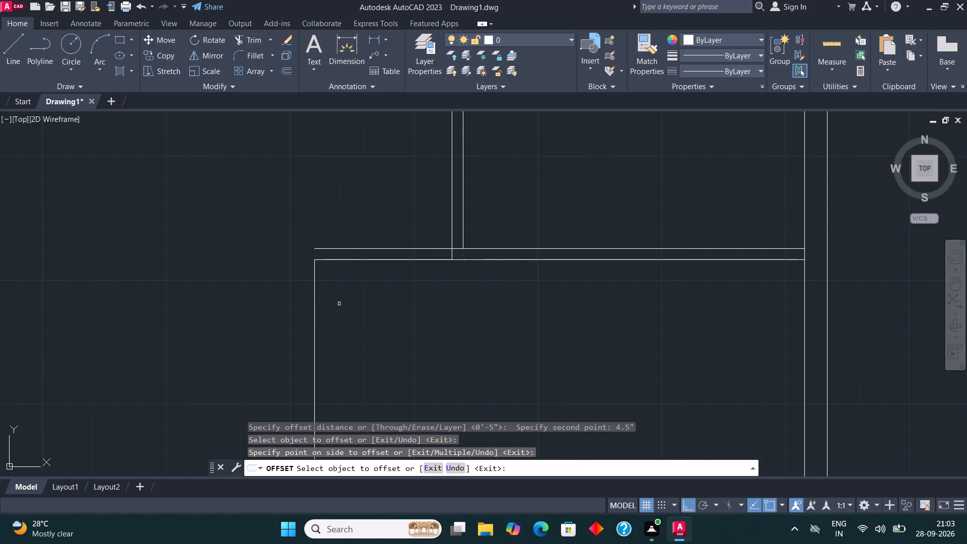
left_click(315, 309)
left_click(273, 278)
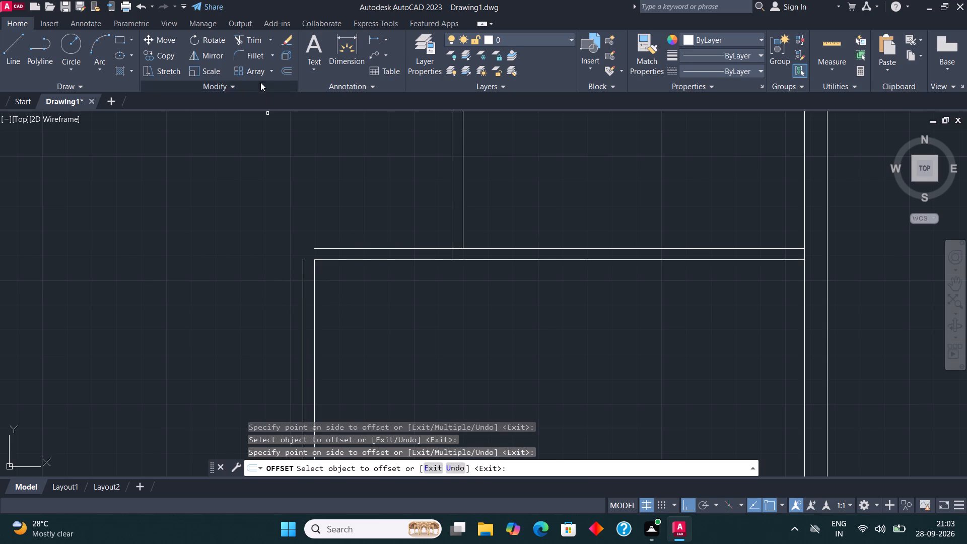
Fillet the two outer offset lines so they meet at the 16'6" by 12' room's upper-left corner.
left_click(255, 50)
left_click(343, 247)
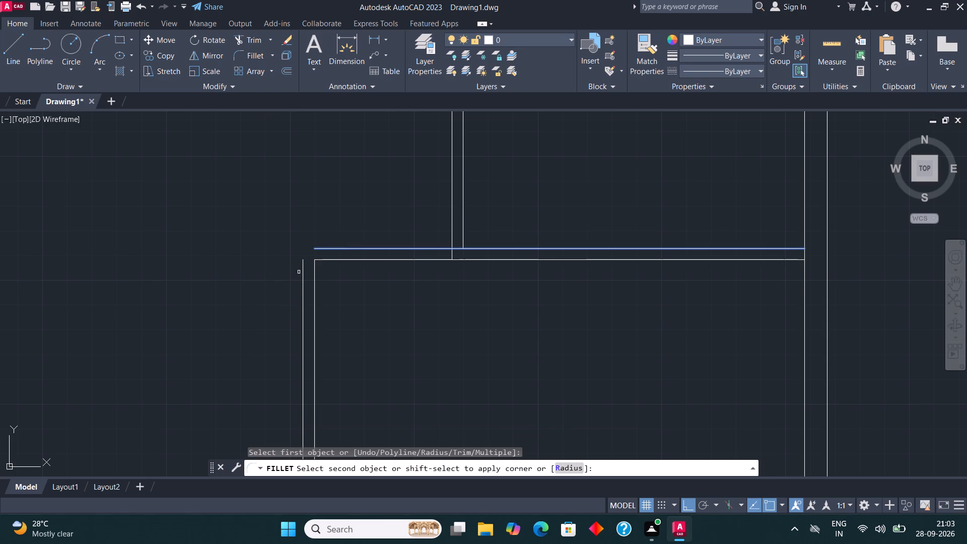
left_click(301, 275)
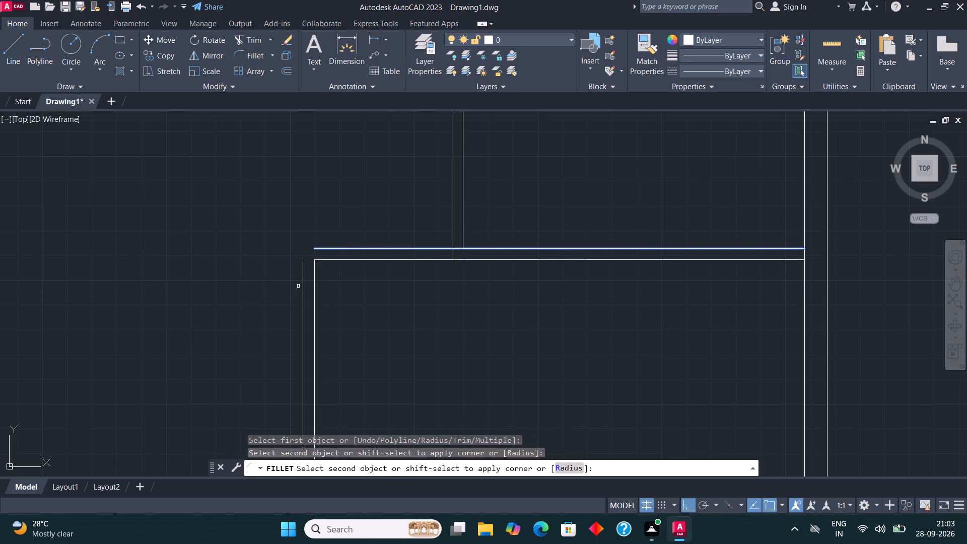
left_click(301, 285)
Extend the 16'6" by 12' room's outer left wall line with a short line, trimmed at the bottom exterior wall's inner line.
scroll(420, 270, "down", 7)
middle_click_drag(402, 295, 439, 317)
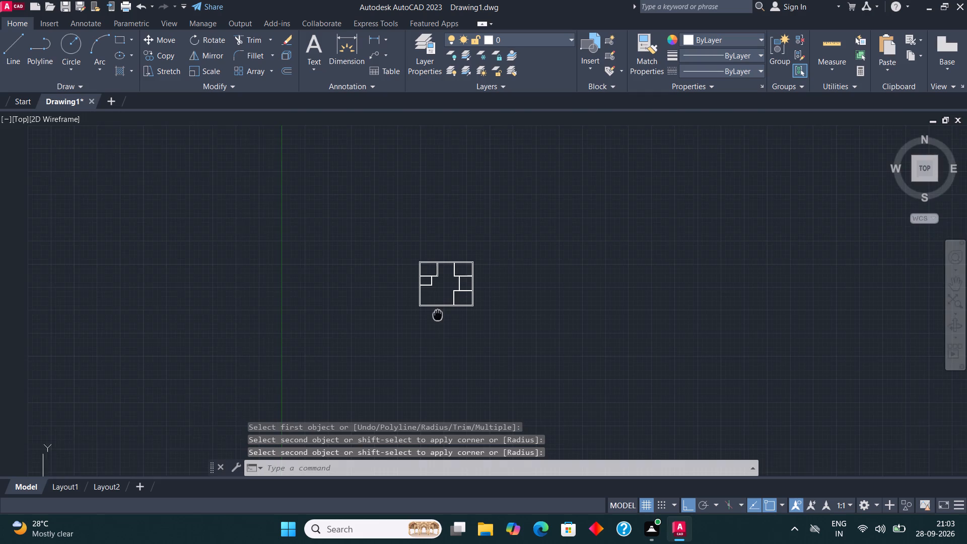
middle_click_drag(439, 317, 510, 352)
scroll(506, 325, "up", 2)
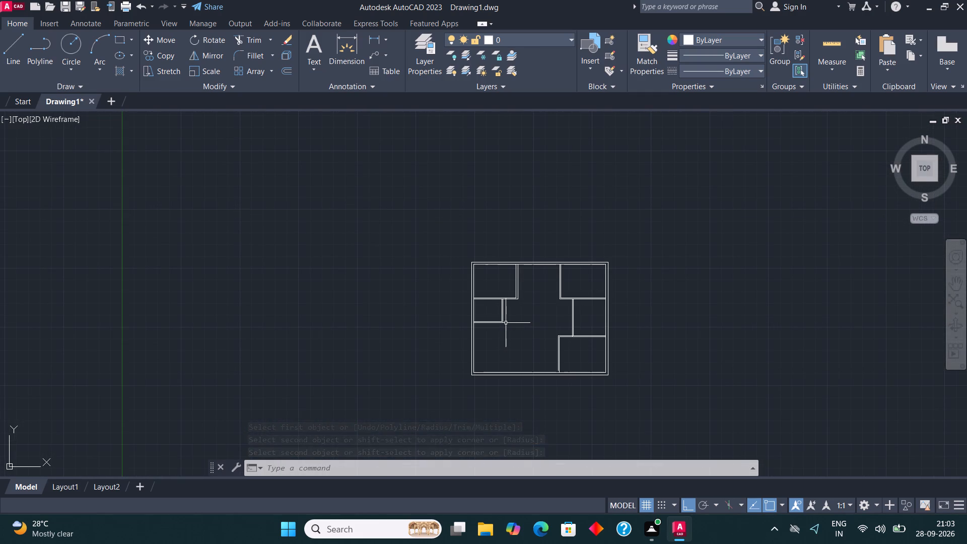
scroll(549, 353, "up", 1)
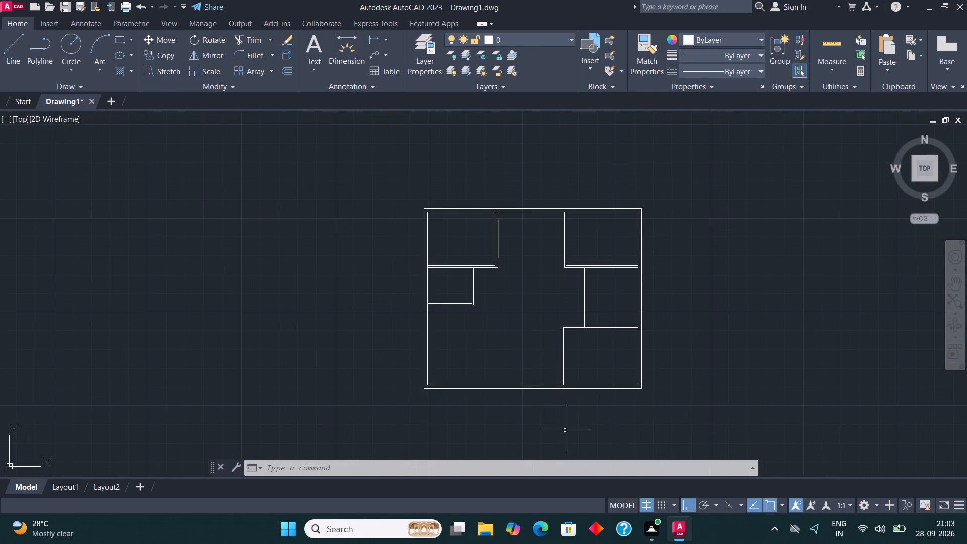
scroll(567, 427, "up", 4)
scroll(562, 424, "down", 2)
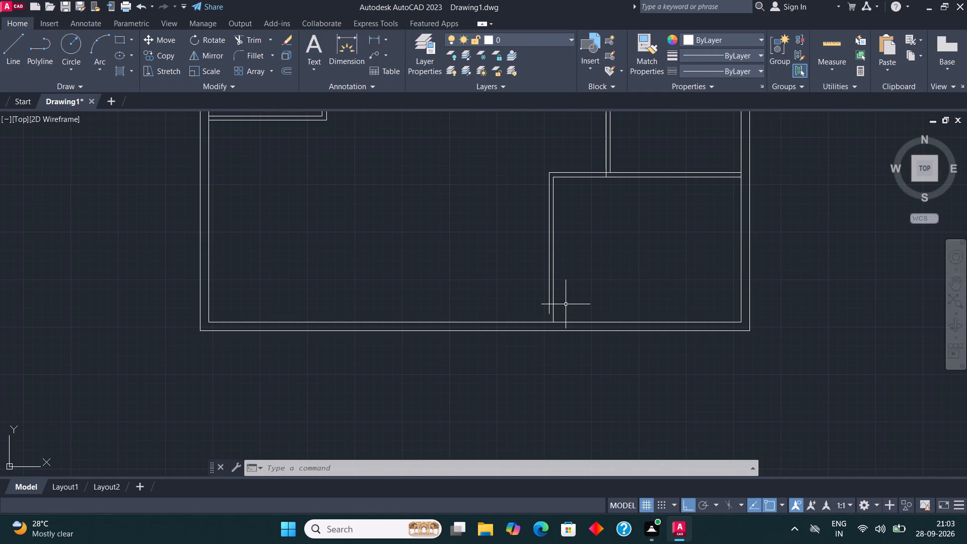
scroll(566, 304, "up", 2)
left_click(17, 64)
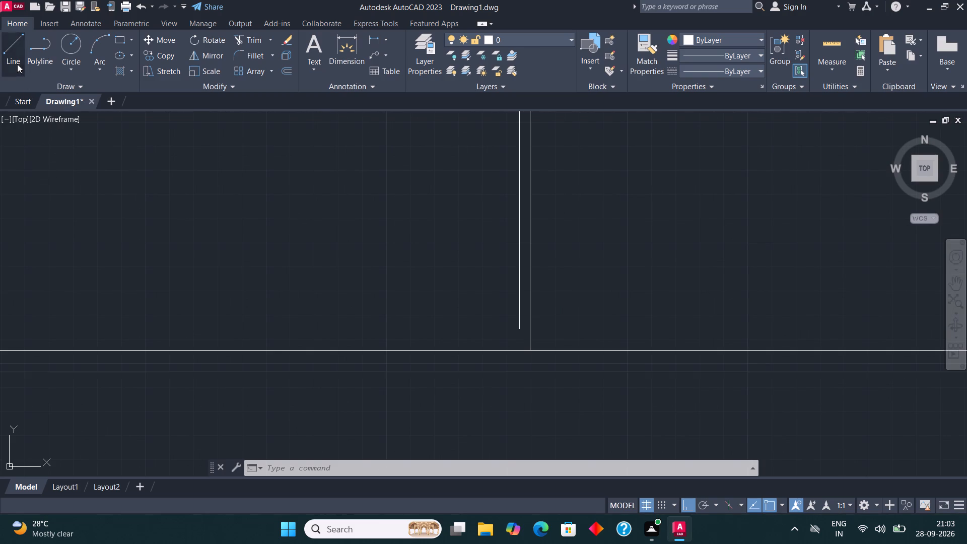
left_click(520, 329)
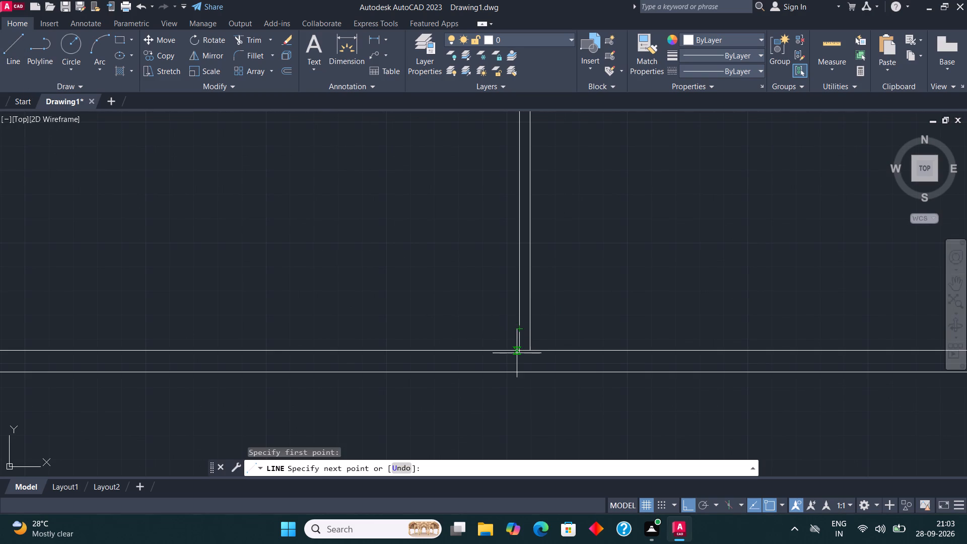
left_click(518, 364)
left_click(248, 38)
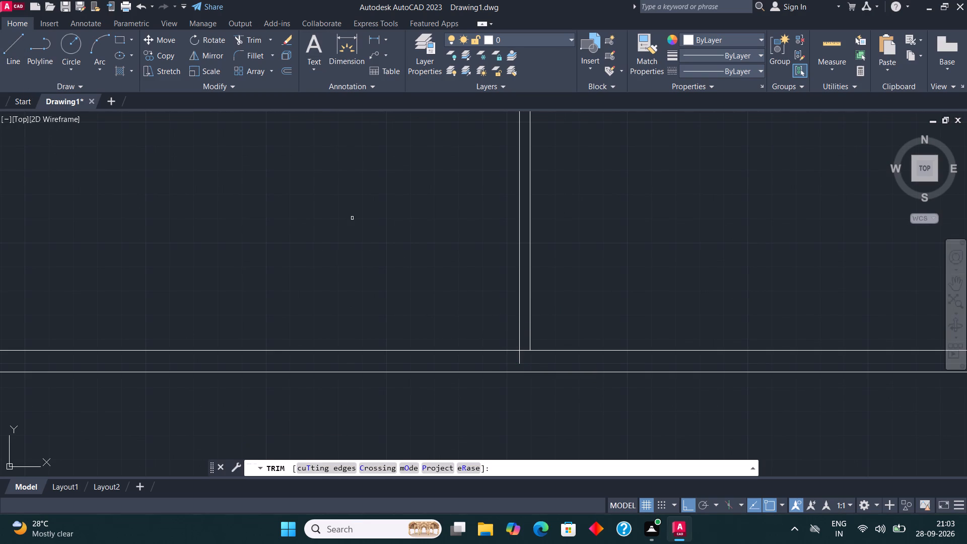
left_click(490, 359)
left_click(576, 362)
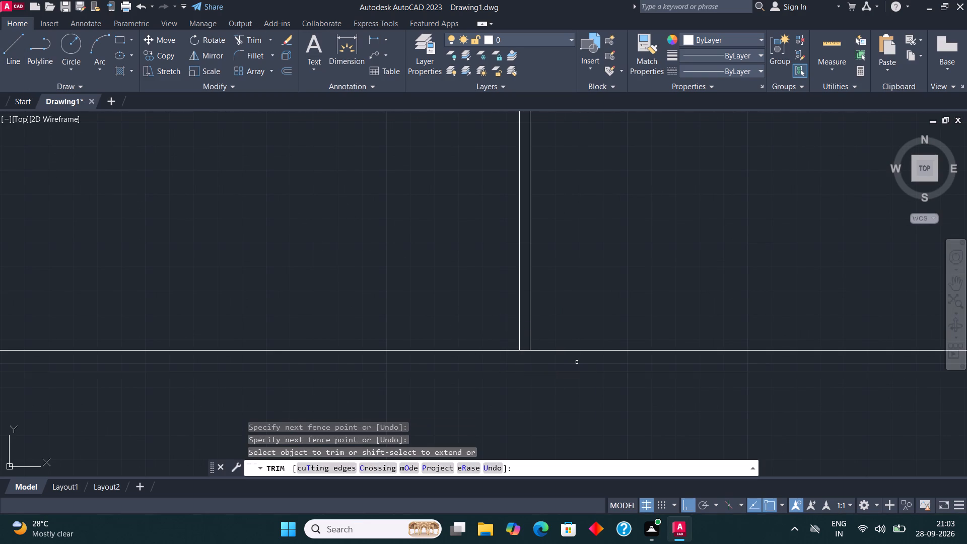
key("space")
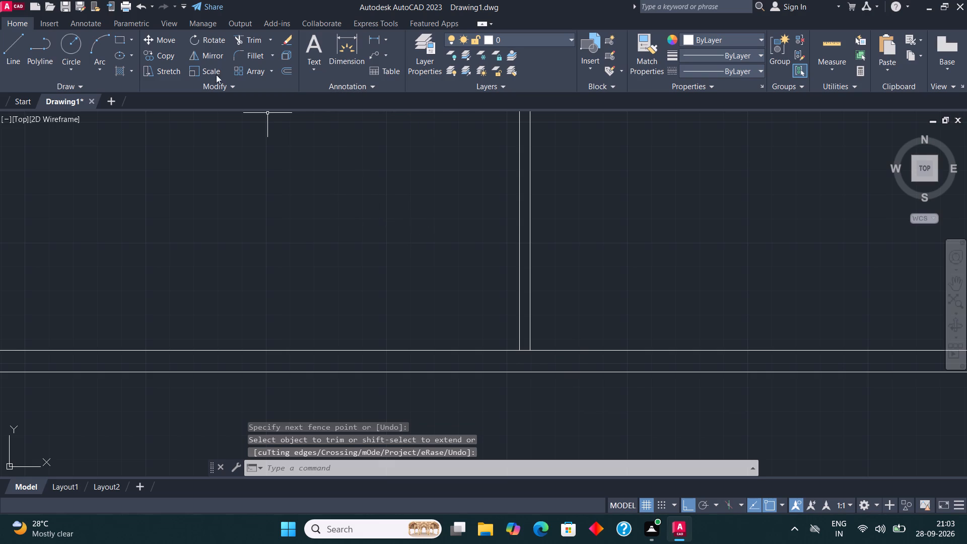
Outline a small room from the 16'6" room's lower-left outer wall corner, with lines 4'3" left, 6' up and 4'3" back right.
left_click(4, 48)
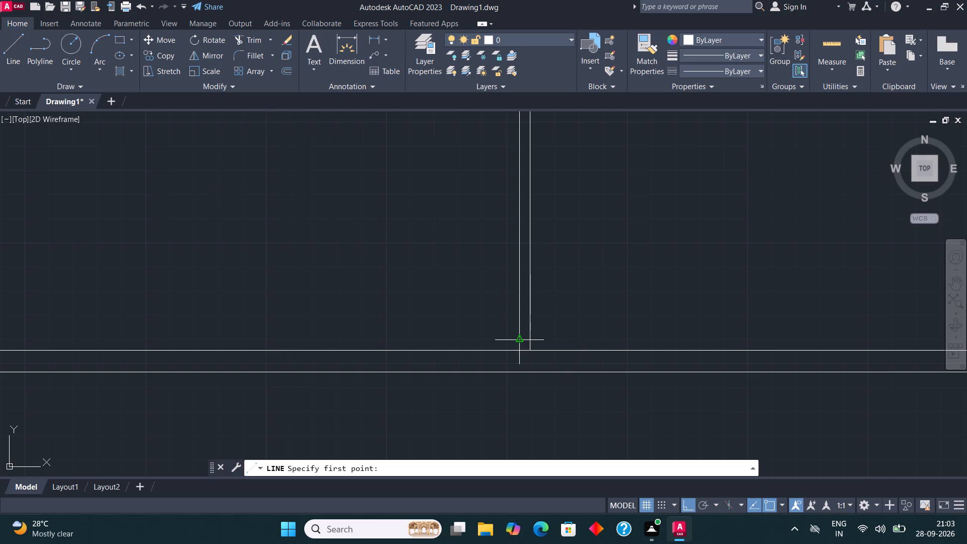
left_click(524, 350)
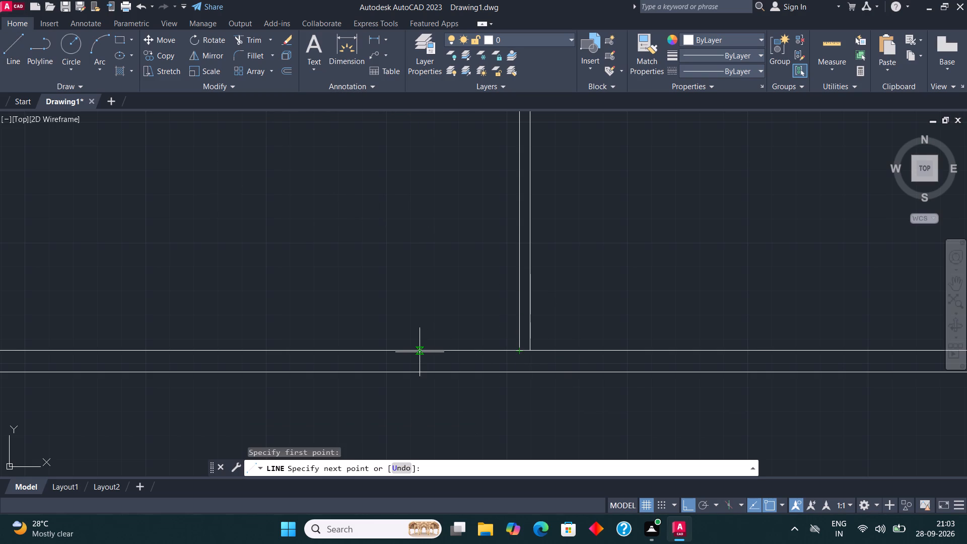
type("4'")
type("3\"")
key("Return")
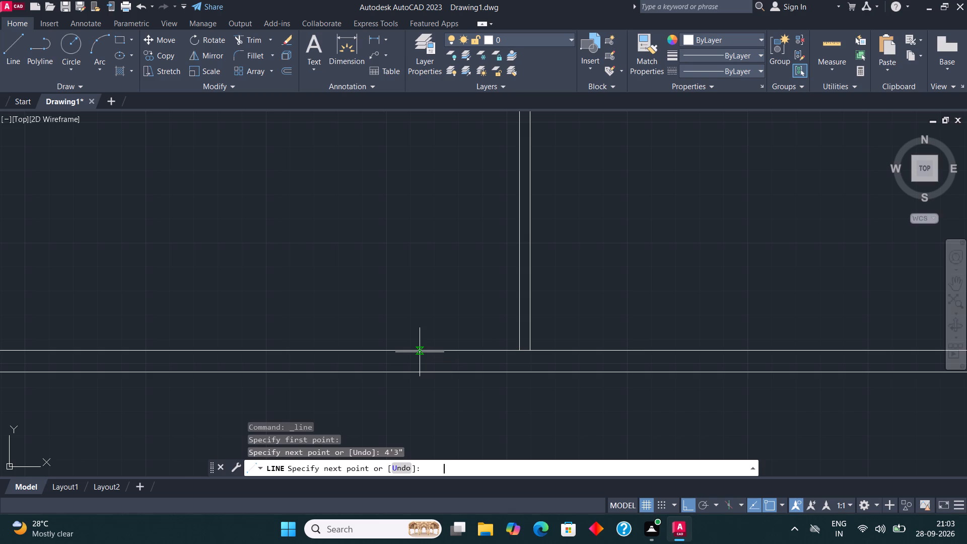
type("6'")
key("Return")
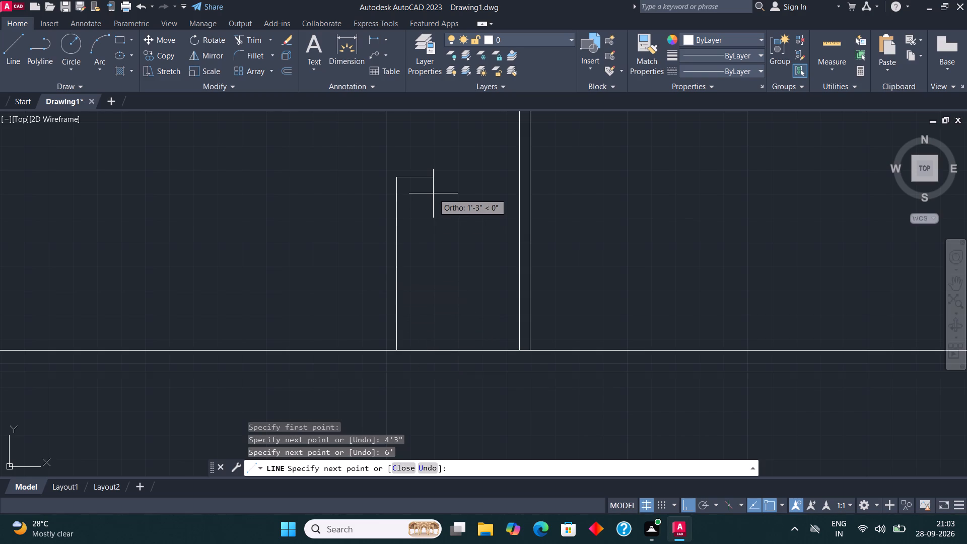
type("4'")
type("3\"")
key("Return")
key("space")
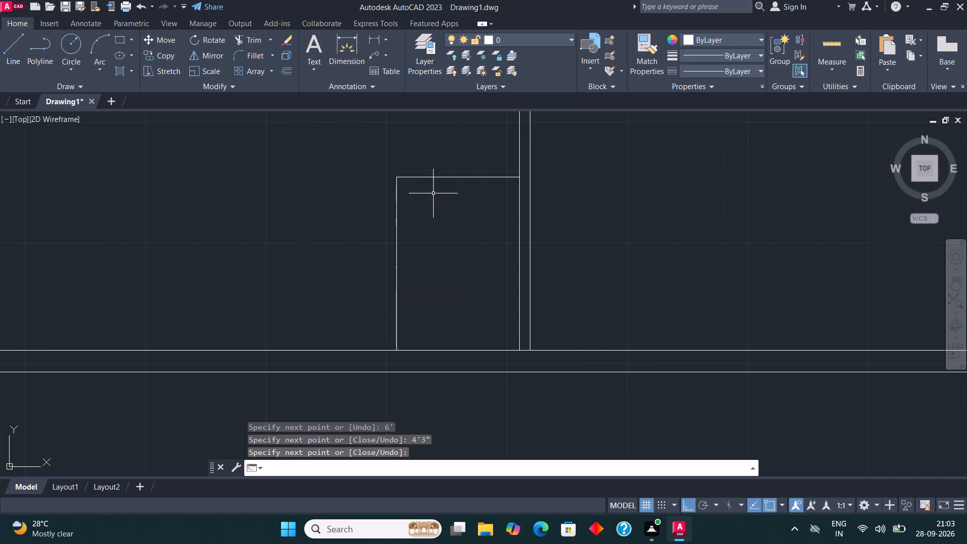
Offset the top and left lines of the 4'3" by 6' room outward by 4.5" to give its walls thickness.
left_click(433, 193)
left_click(431, 230)
left_click(376, 165)
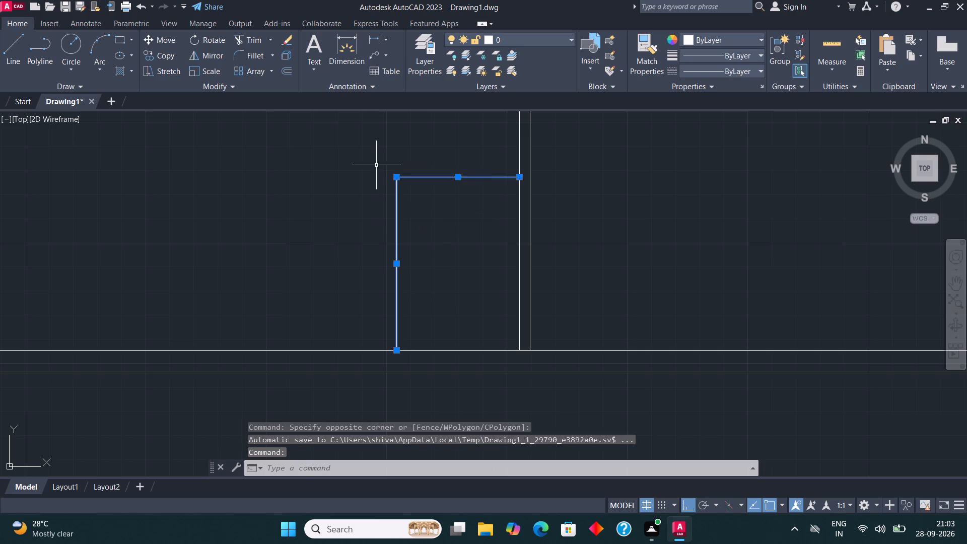
left_click(285, 70)
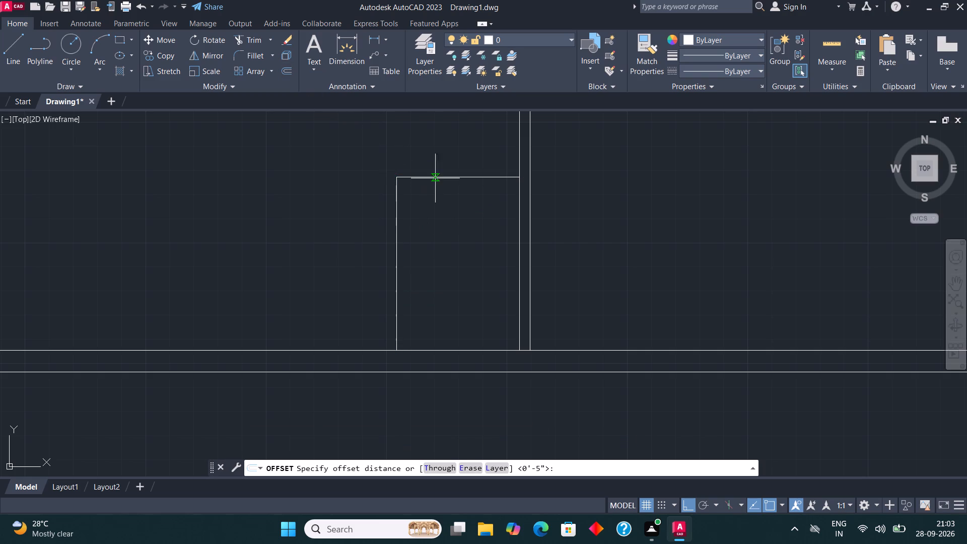
left_click(439, 179)
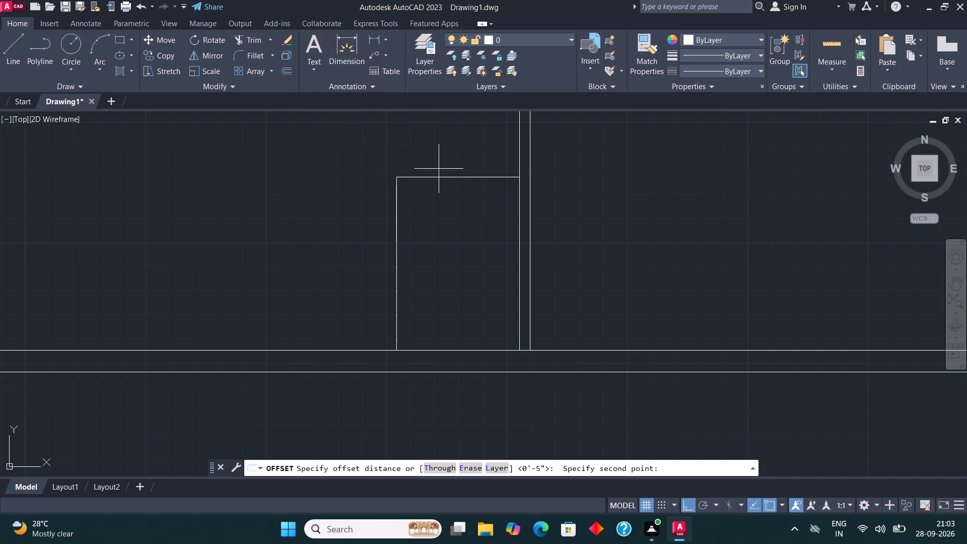
type("4.5\"")
key("Return")
left_click(441, 178)
left_click(441, 158)
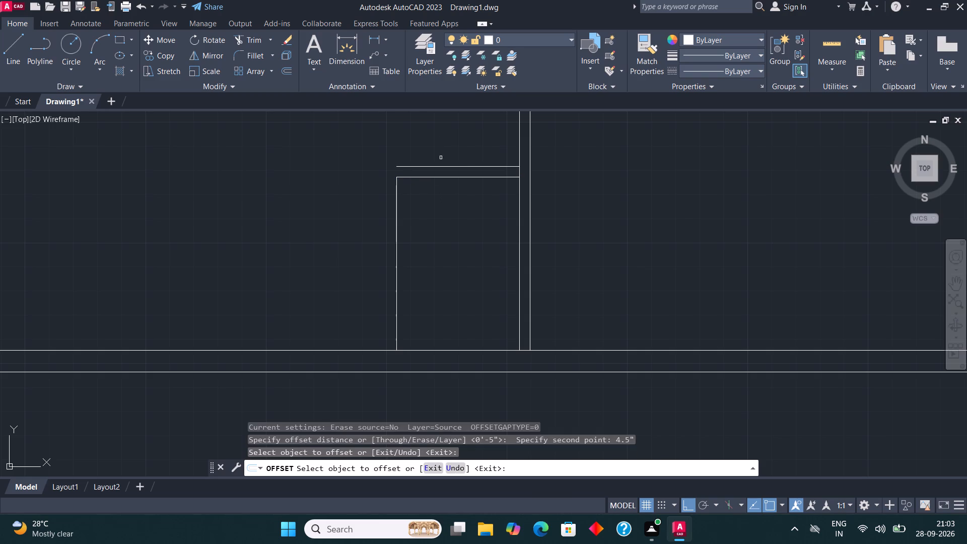
left_click(396, 224)
left_click(349, 203)
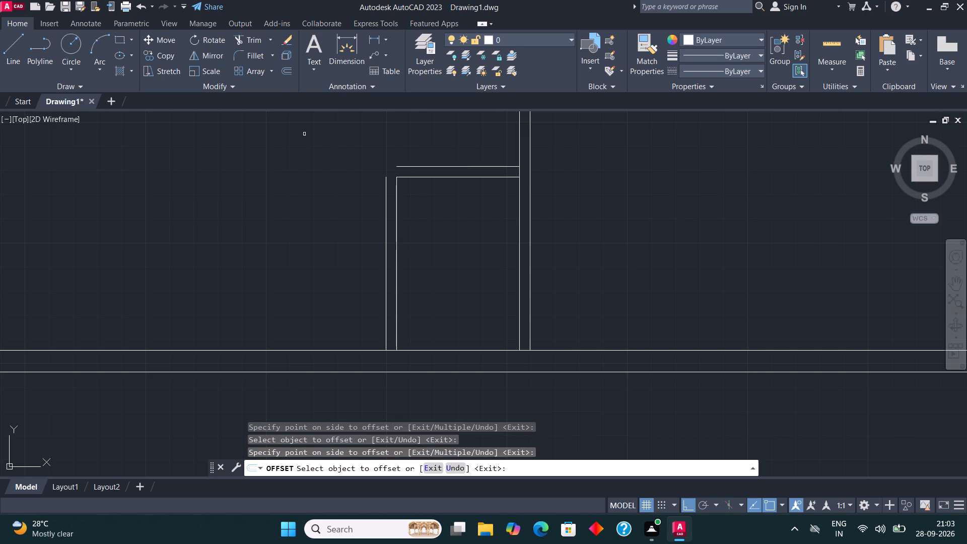
Fillet the two outer offset lines so they meet at the 4'3" by 6' room's upper-left corner.
left_click(252, 57)
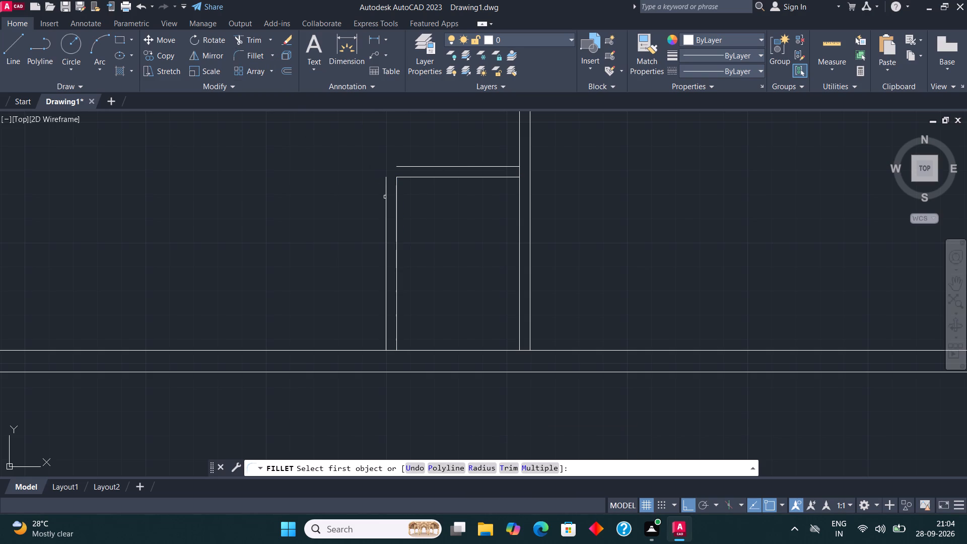
left_click(386, 199)
left_click(407, 166)
Draw a 4'3" line up along the 16'6" room's outer left wall line from the small room's outer top line.
scroll(547, 318, "down", 3)
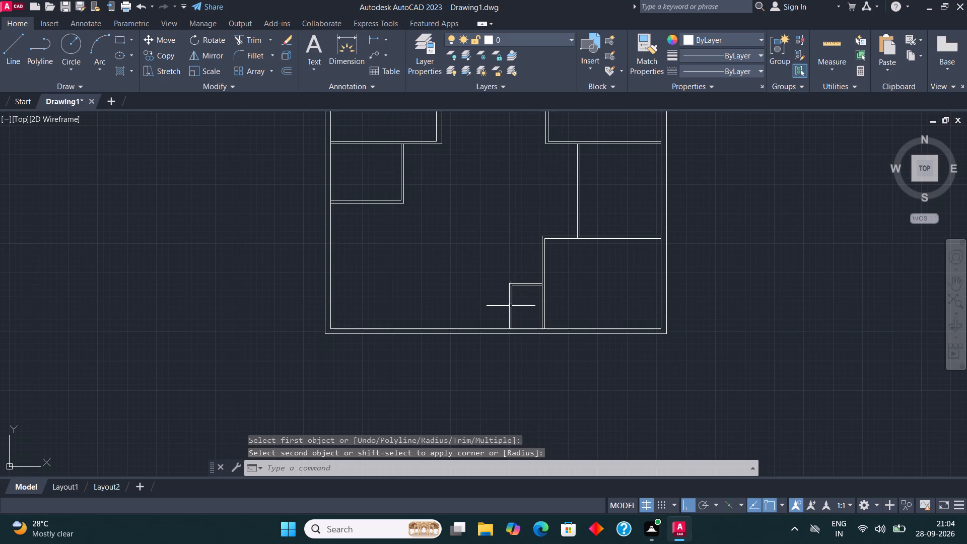
scroll(485, 303, "up", 1)
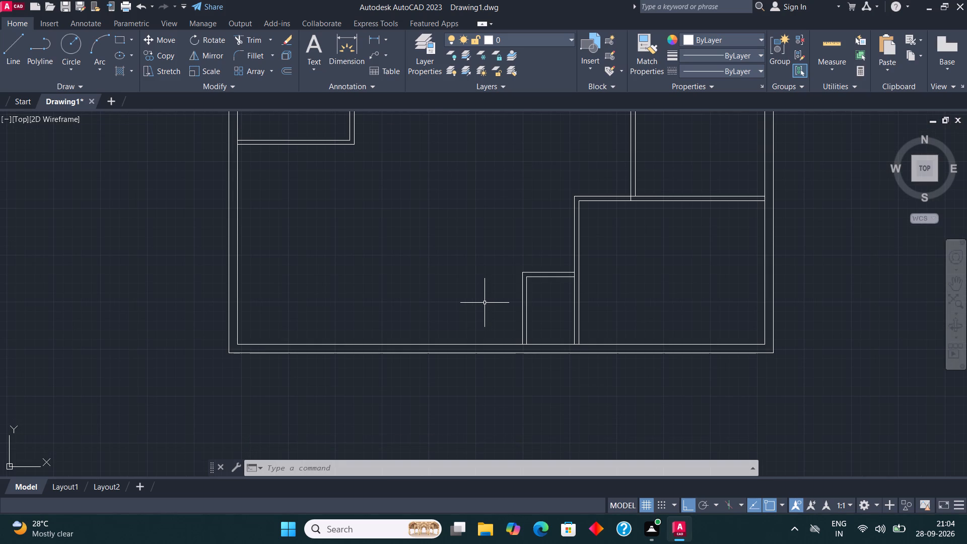
scroll(571, 324, "up", 1)
scroll(571, 324, "down", 1)
scroll(608, 232, "up", 1)
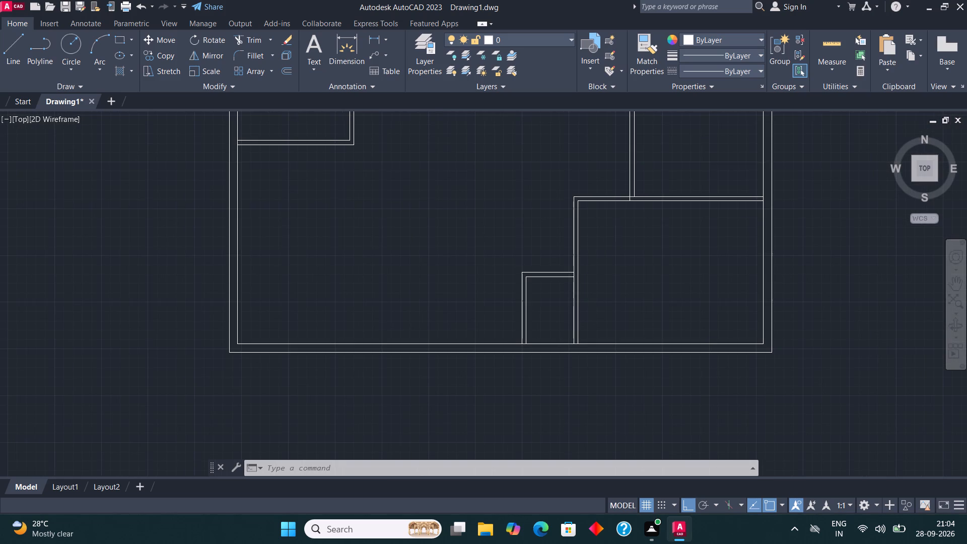
left_click(5, 43)
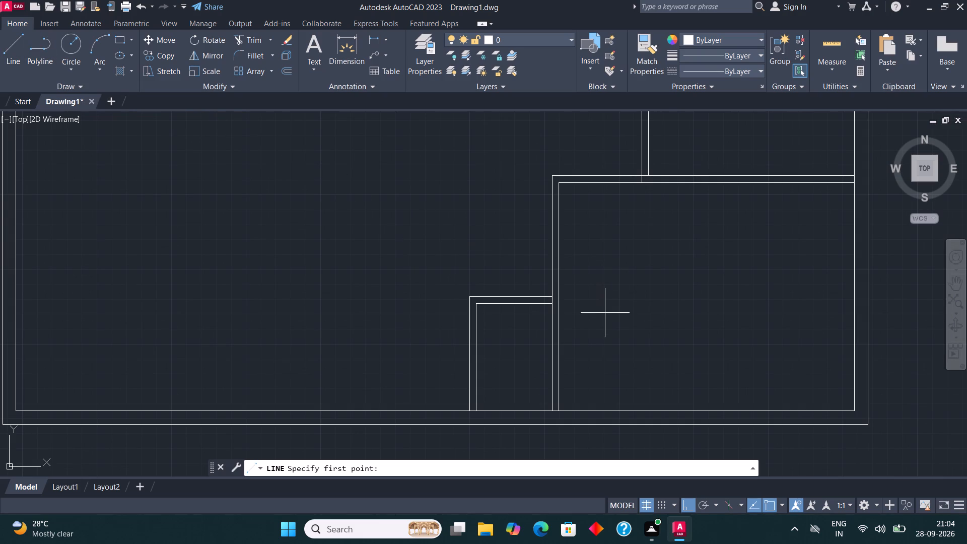
scroll(532, 302, "up", 1)
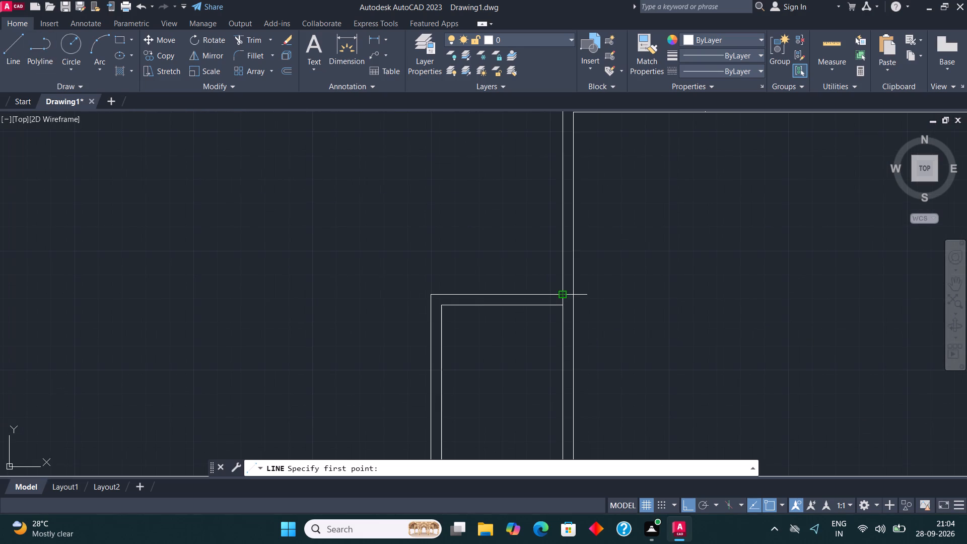
left_click(565, 296)
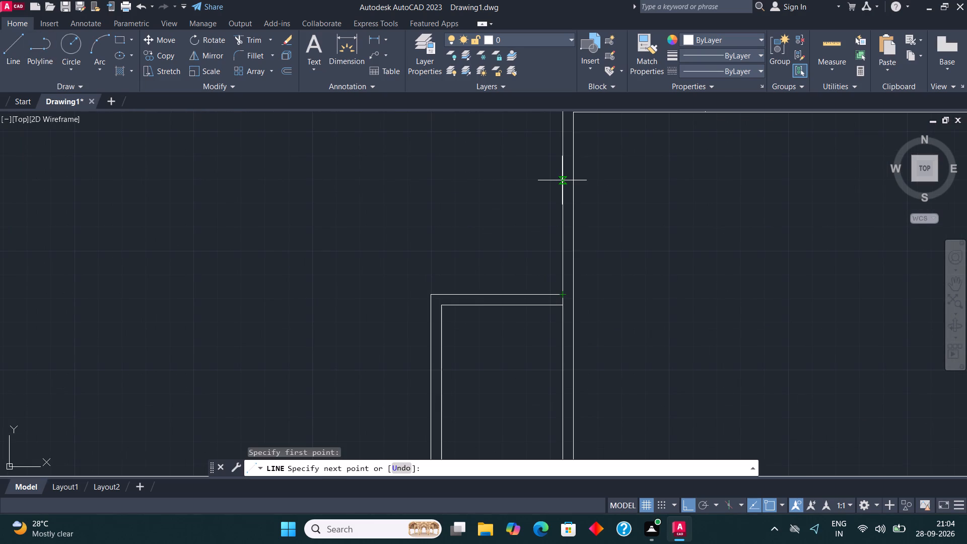
type("4'3\"")
key("Return")
scroll(562, 191, "down", 4)
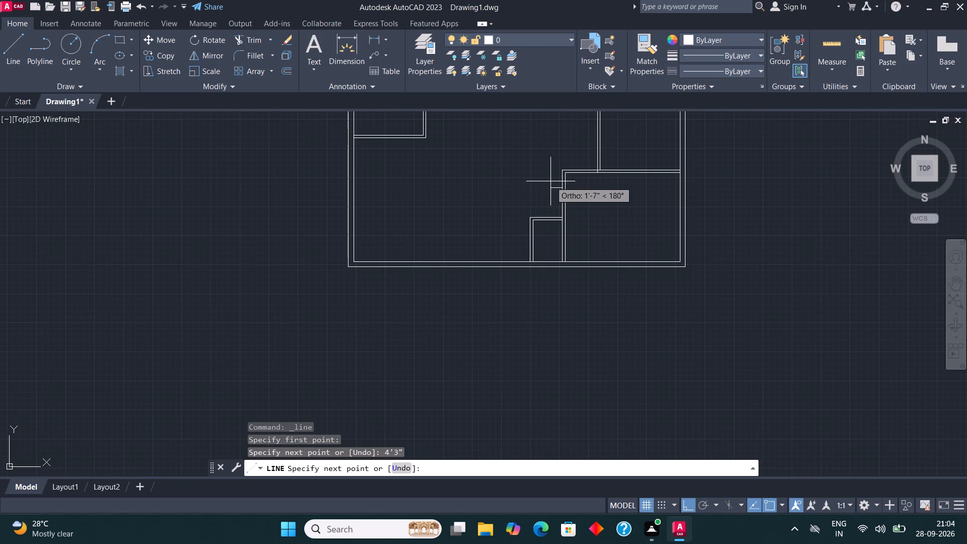
key("space")
key("Escape")
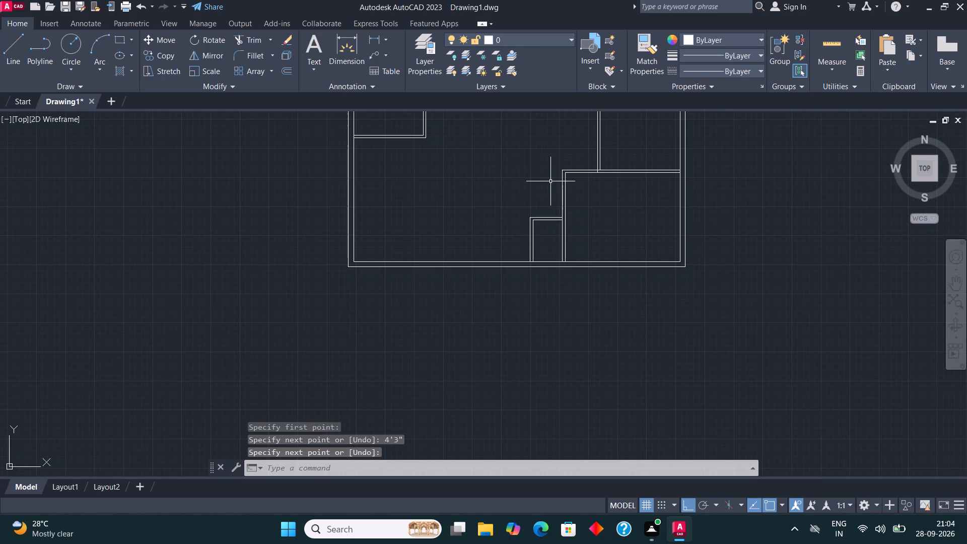
Measure the inside height of the 4'3" by 6' room with a trial dimension, without placing it.
scroll(555, 193, "up", 1)
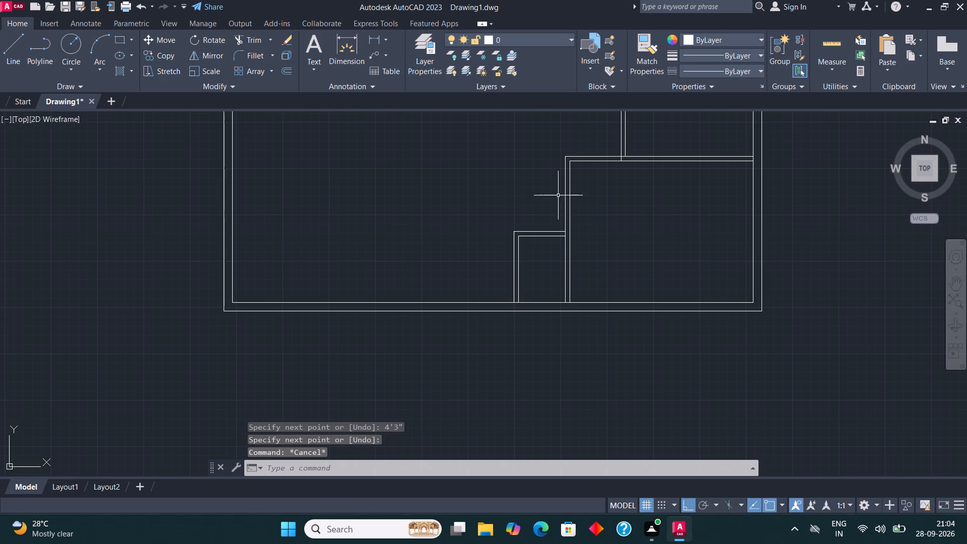
scroll(569, 207, "up", 1)
scroll(570, 329, "up", 2)
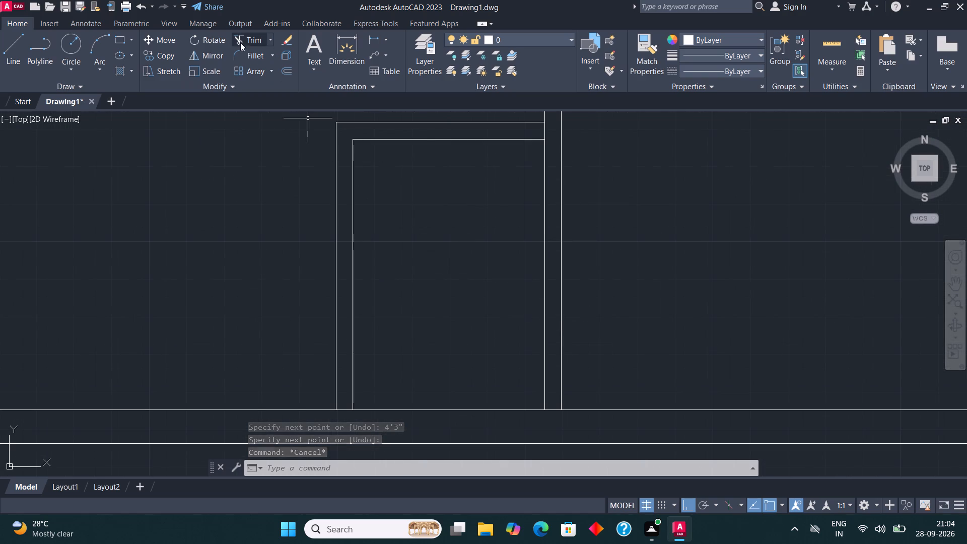
left_click(350, 43)
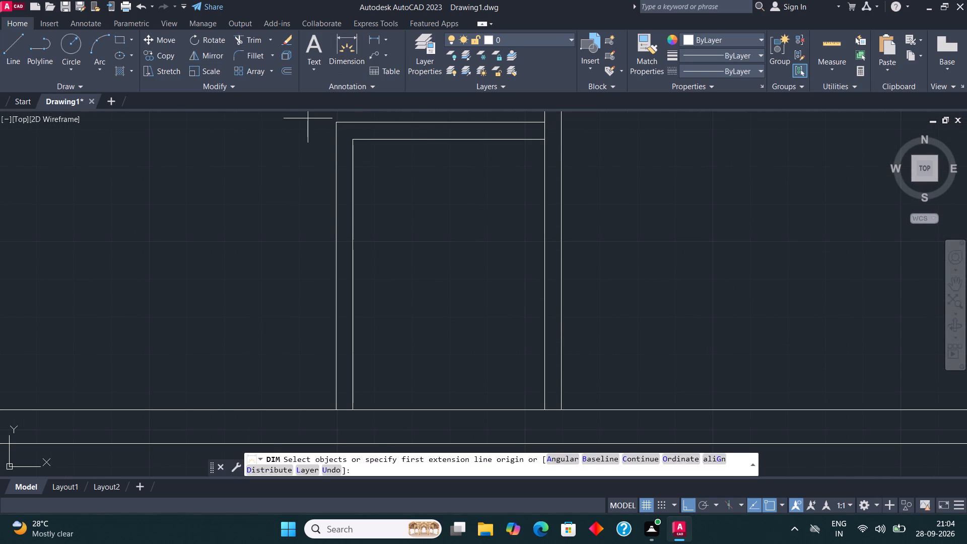
left_click(538, 409)
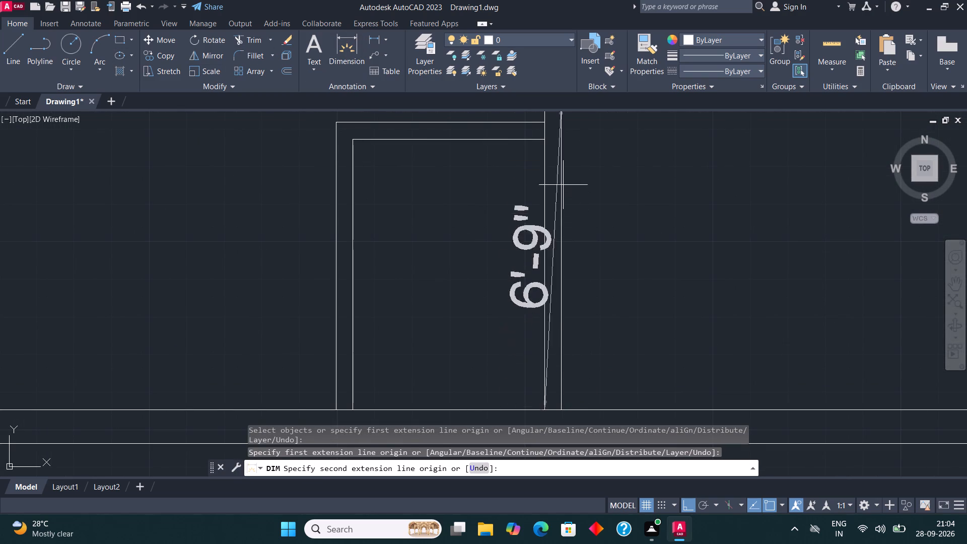
left_click(547, 137)
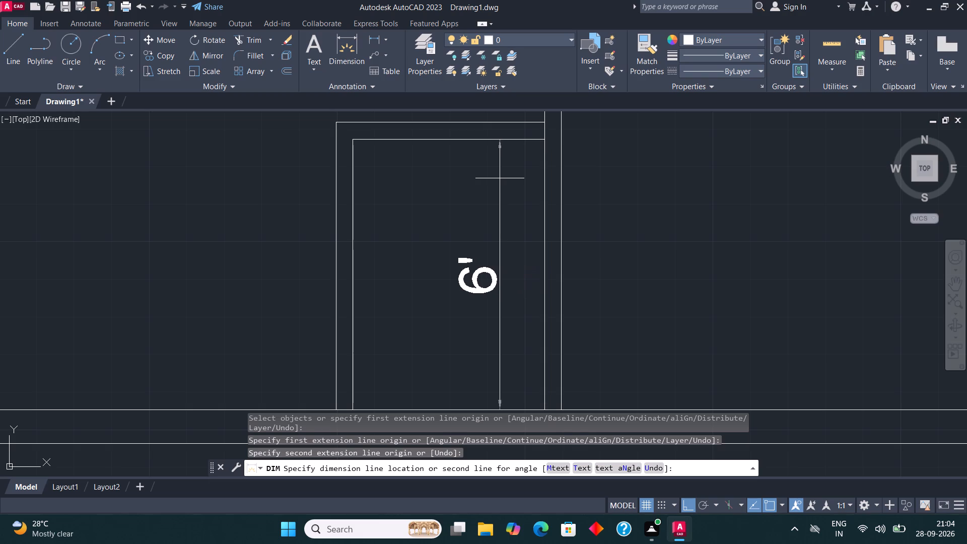
key("Escape")
key("space")
scroll(497, 223, "down", 4)
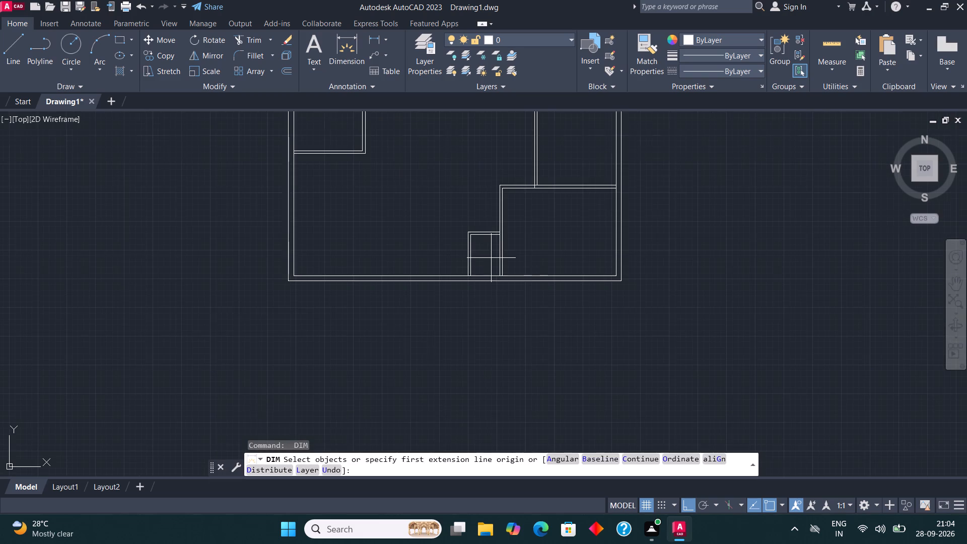
Draw the upper small room's outer wall from the lower one's outer upper-left corner, up to the 16'6" room's outer top line and right to meet it.
scroll(491, 207, "up", 2)
left_click(15, 42)
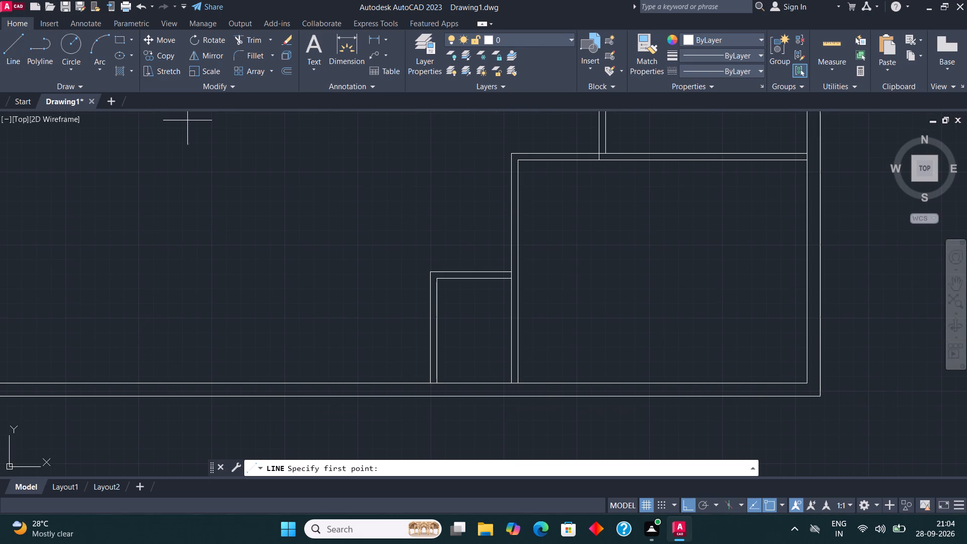
left_click(429, 273)
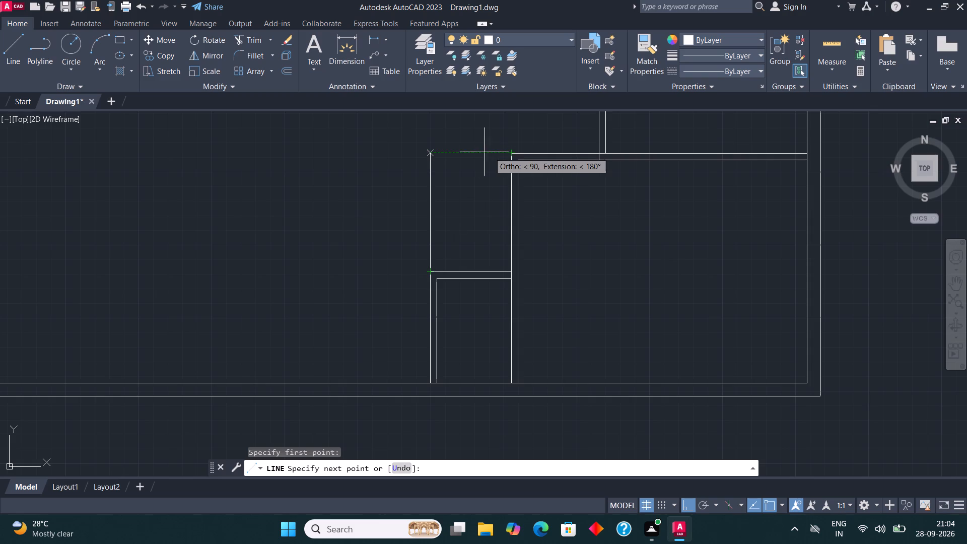
left_click(458, 154)
left_click(532, 154)
key("space")
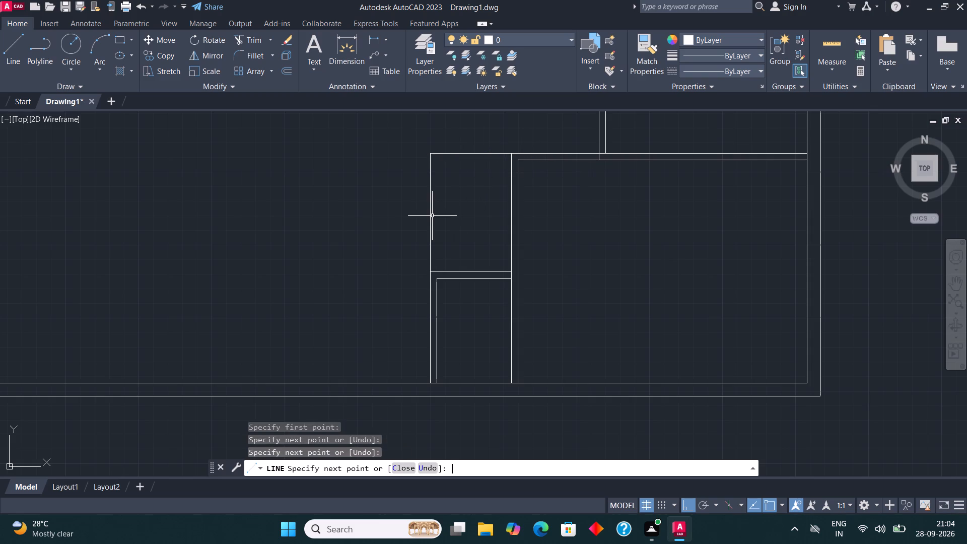
Draw the upper small room's inner left line about 6'5" up and its inner top line left from the 16'6" room's inner corner.
left_click(16, 45)
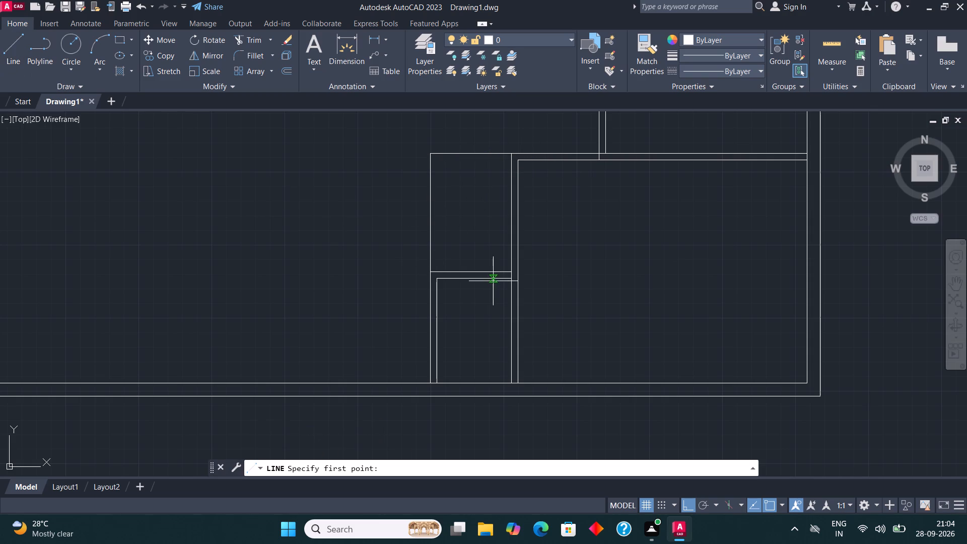
left_click(440, 279)
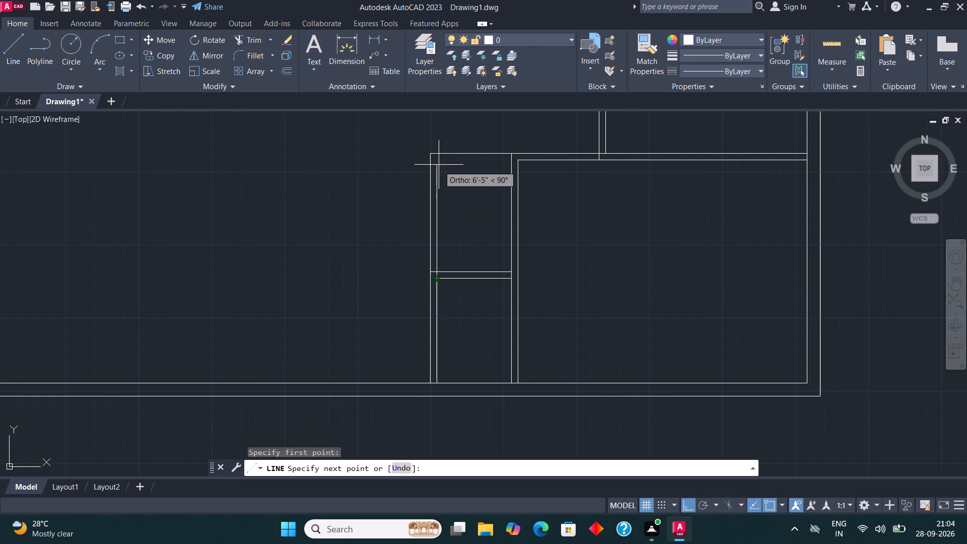
left_click(439, 165)
left_click(10, 45)
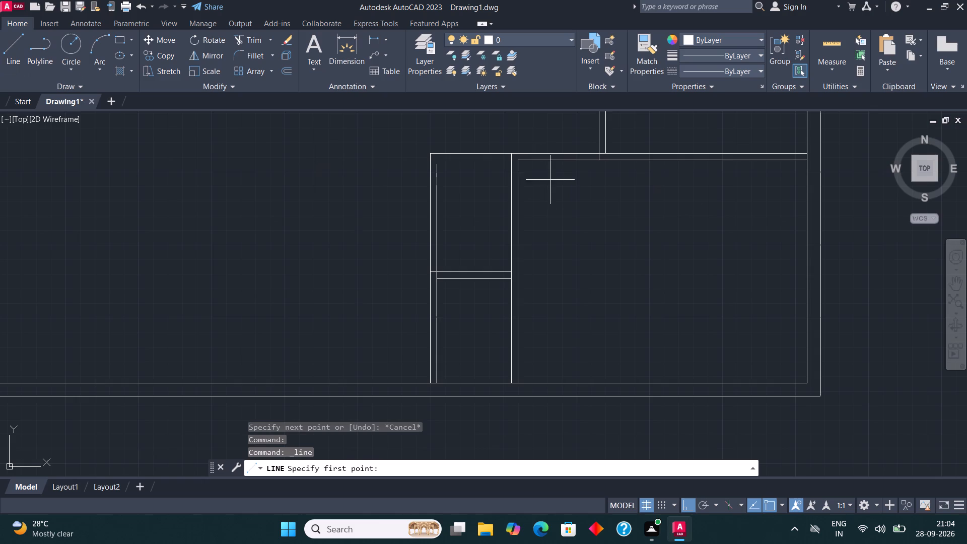
left_click(522, 157)
scroll(447, 156, "up", 4)
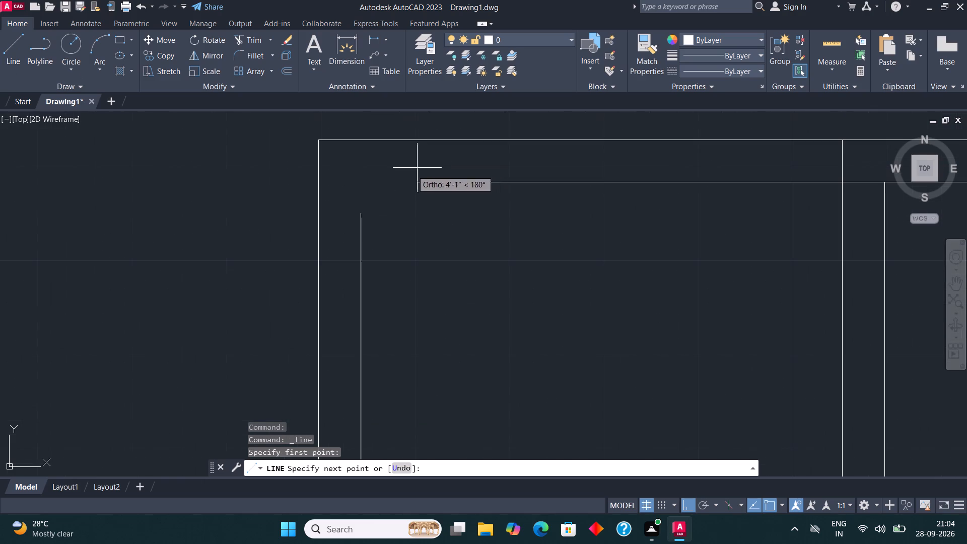
left_click(359, 202)
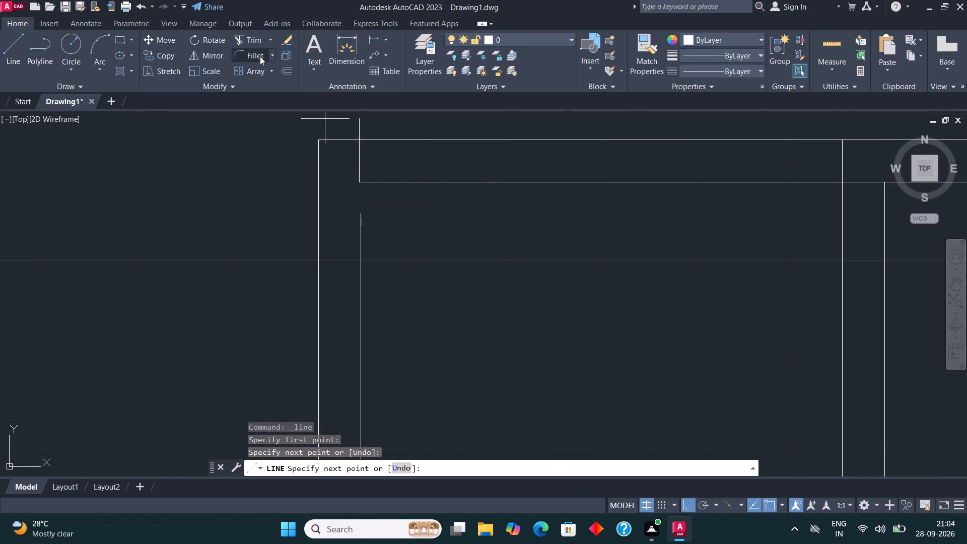
Fillet the inner left and inner top lines to meet at the upper small room's upper-left corner.
left_click(260, 56)
left_click(361, 232)
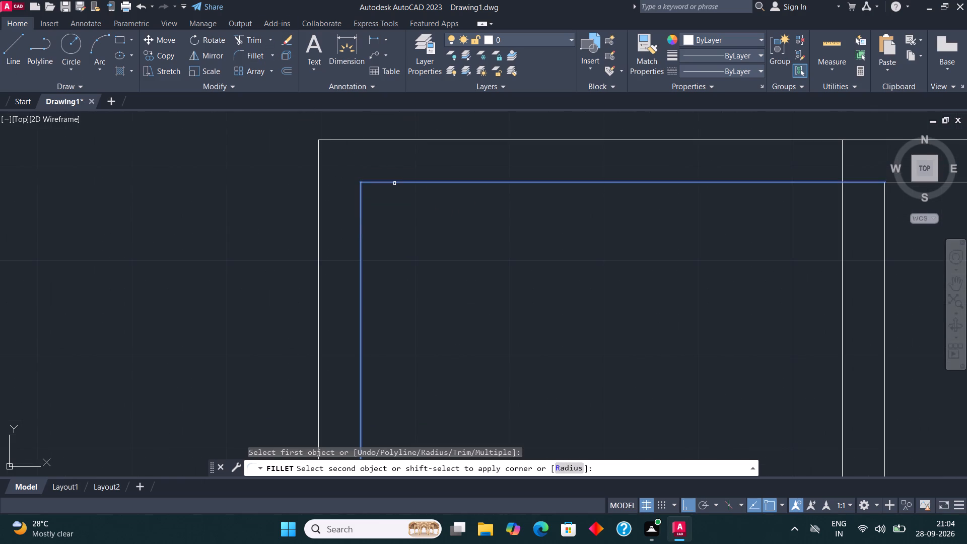
left_click(394, 182)
scroll(399, 198, "down", 5)
Trim the leftover line ends crossing the walls at the upper small room's top-right junction and the partition's left junction.
scroll(448, 204, "up", 5)
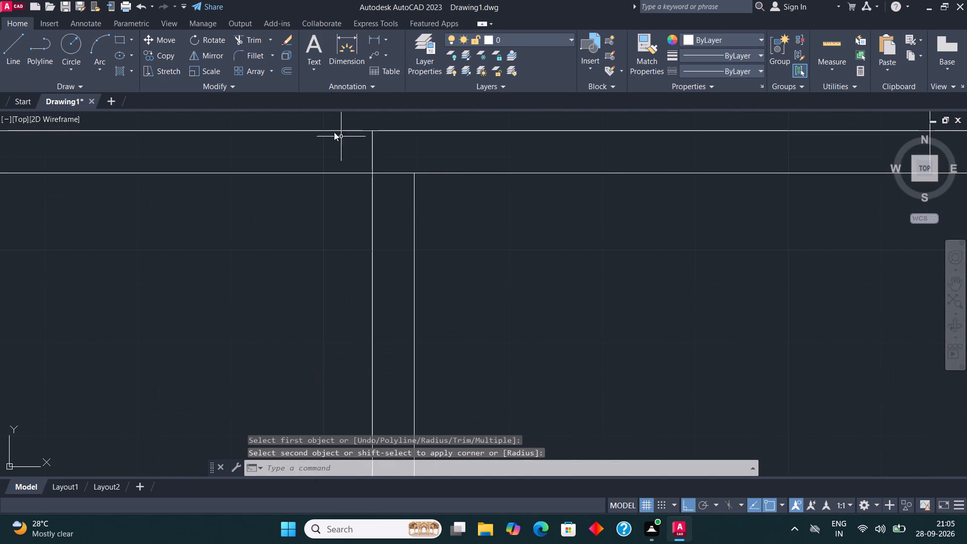
left_click(245, 46)
left_click(359, 161)
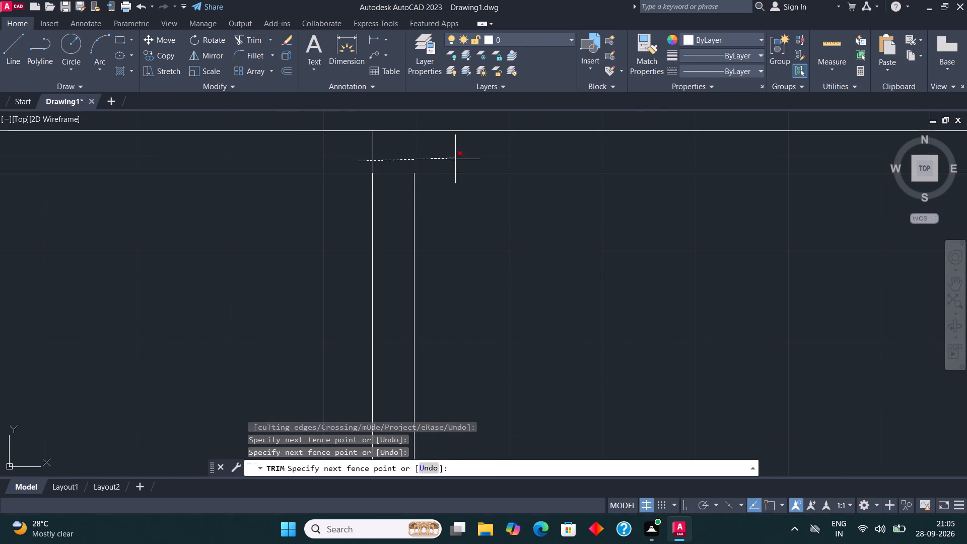
left_click(455, 159)
scroll(548, 149, "down", 4)
scroll(448, 280, "up", 3)
left_click(432, 187)
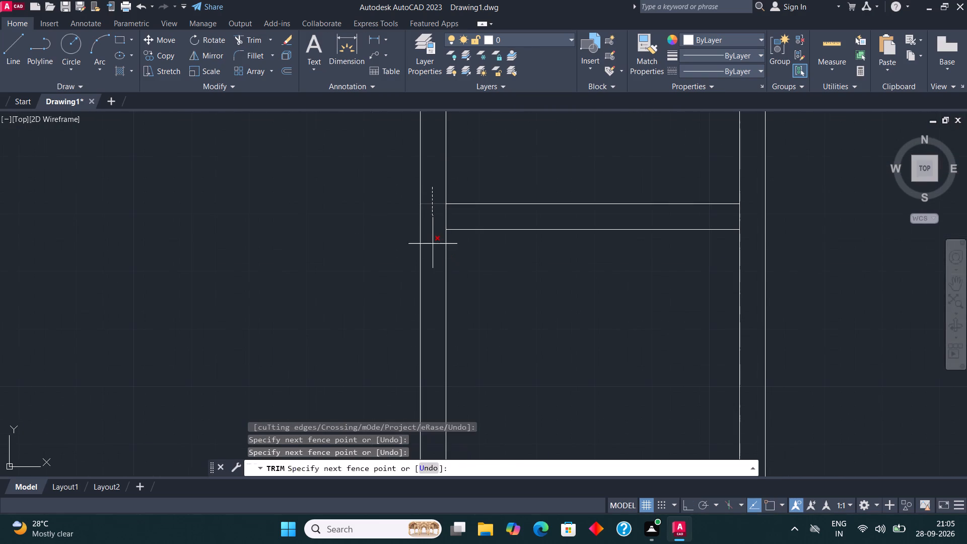
left_click(433, 251)
key("space")
Draw lines from the small rooms' outer lower-left corner, 12' left, 12' up, and on up to the small rooms' top wall level.
scroll(440, 270, "down", 4)
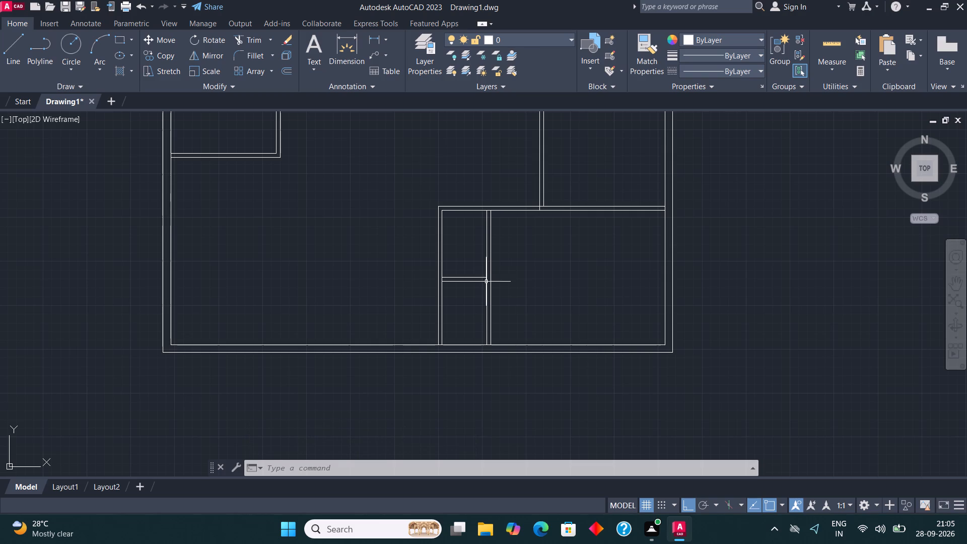
scroll(624, 381, "down", 2)
scroll(563, 368, "up", 3)
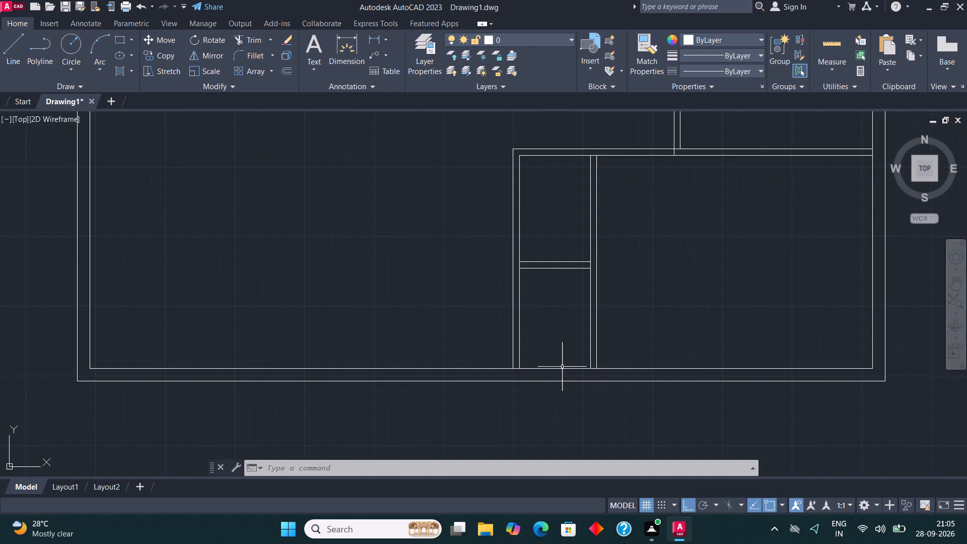
left_click(19, 53)
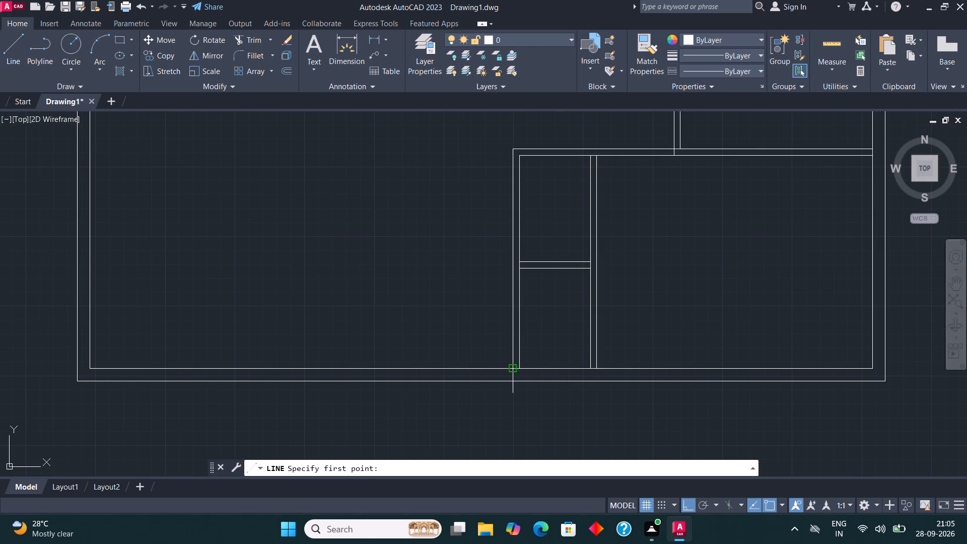
left_click(513, 367)
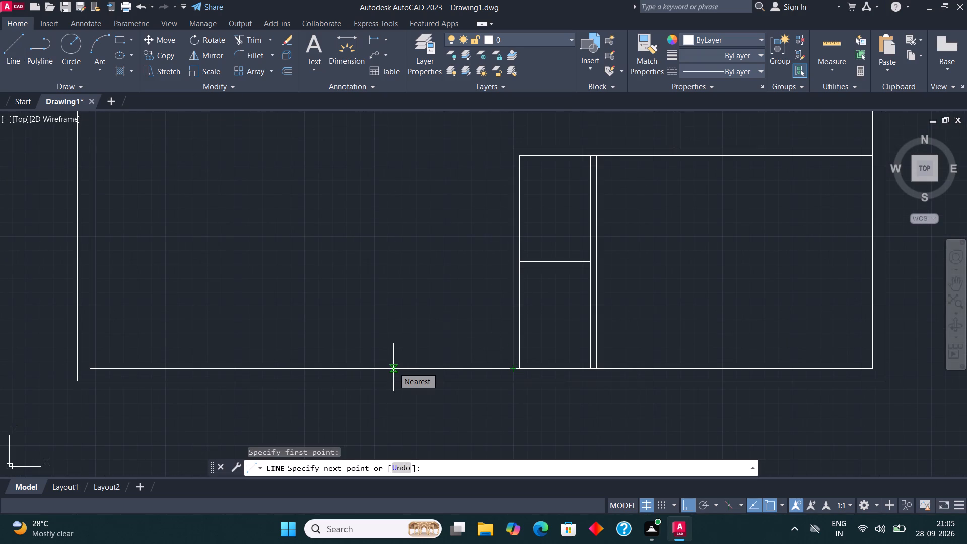
type("12'")
key("Return")
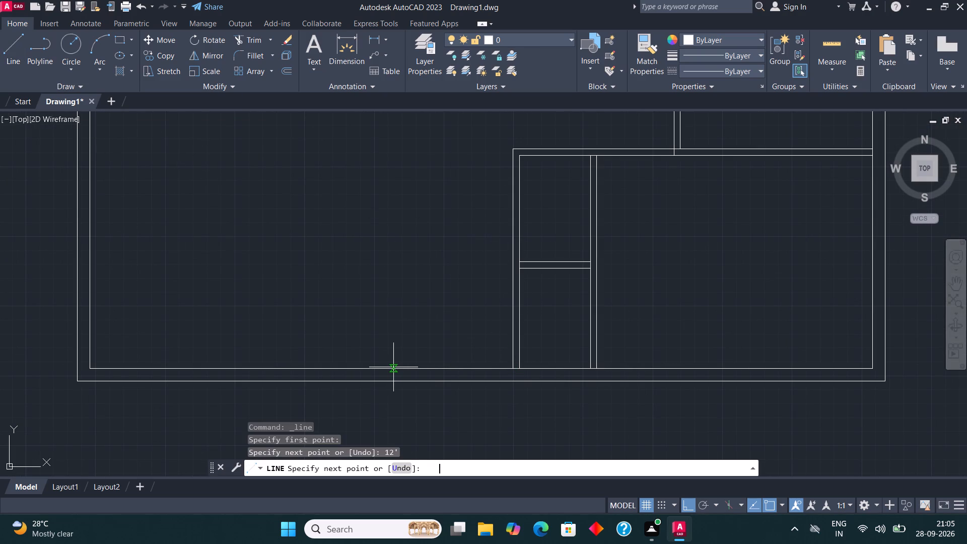
type("12'")
key("Return")
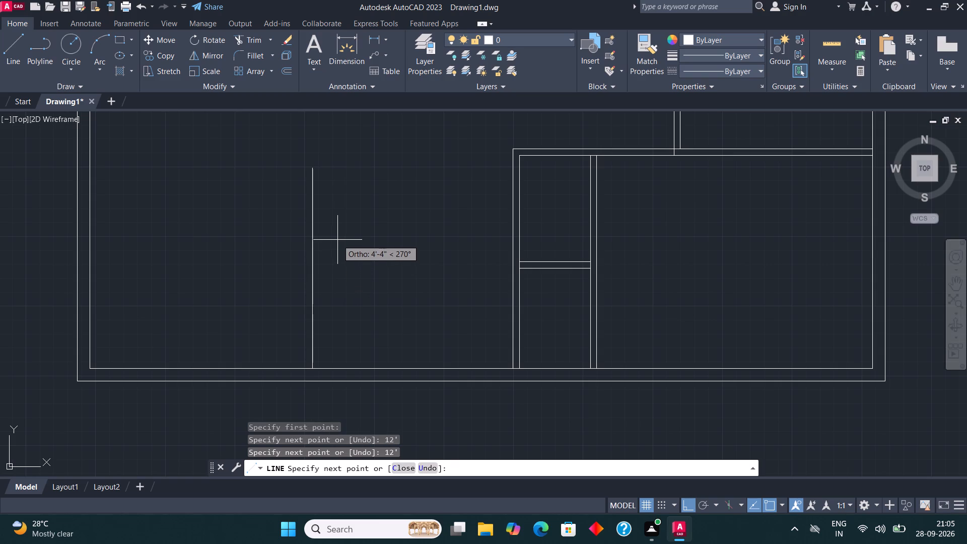
scroll(516, 142, "up", 3)
scroll(436, 155, "down", 3)
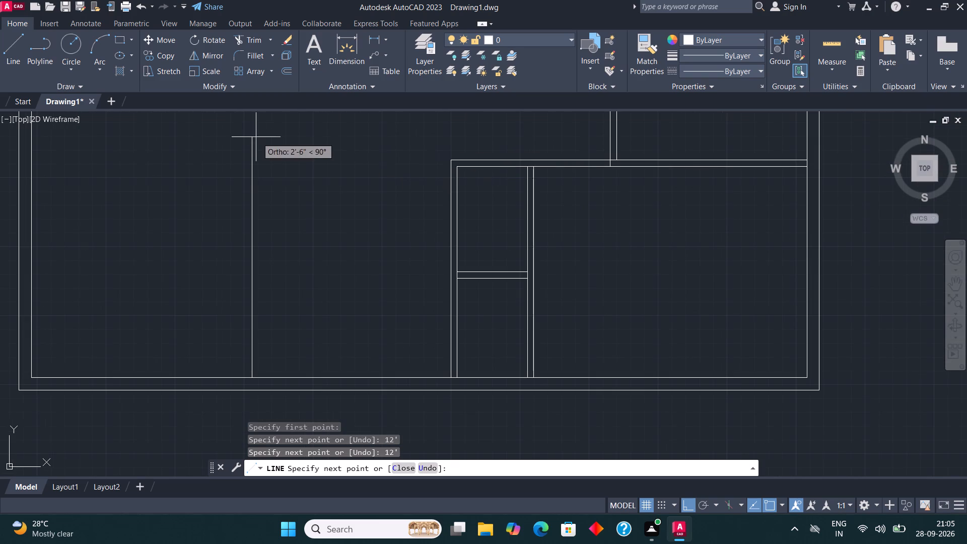
left_click(255, 160)
Draw the new room's inner top line about 13'4" left from the small rooms' inner upper-left corner, past the new left line.
left_click(17, 47)
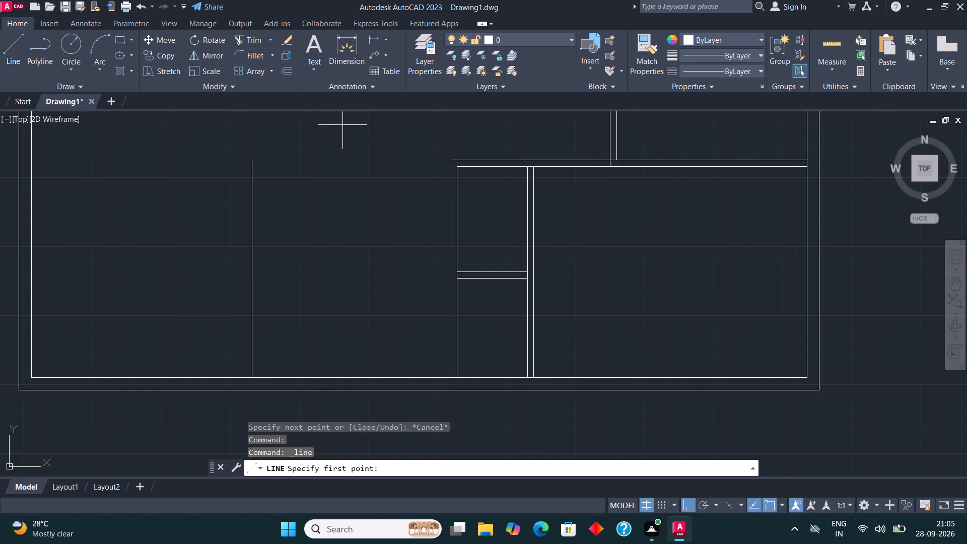
left_click(454, 167)
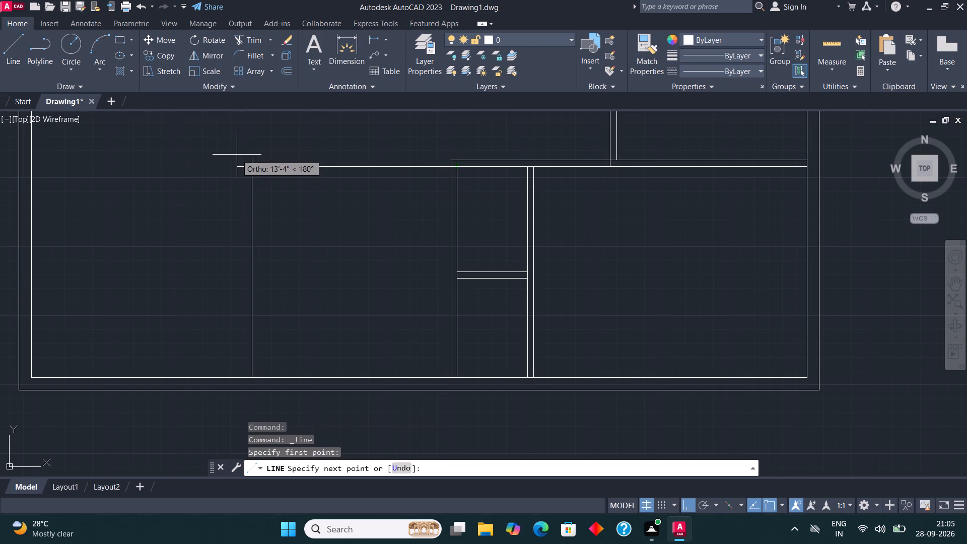
left_click(237, 155)
Trim the overhanging ends of the left and top lines at the 12' wide room's upper-left corner.
left_click(257, 41)
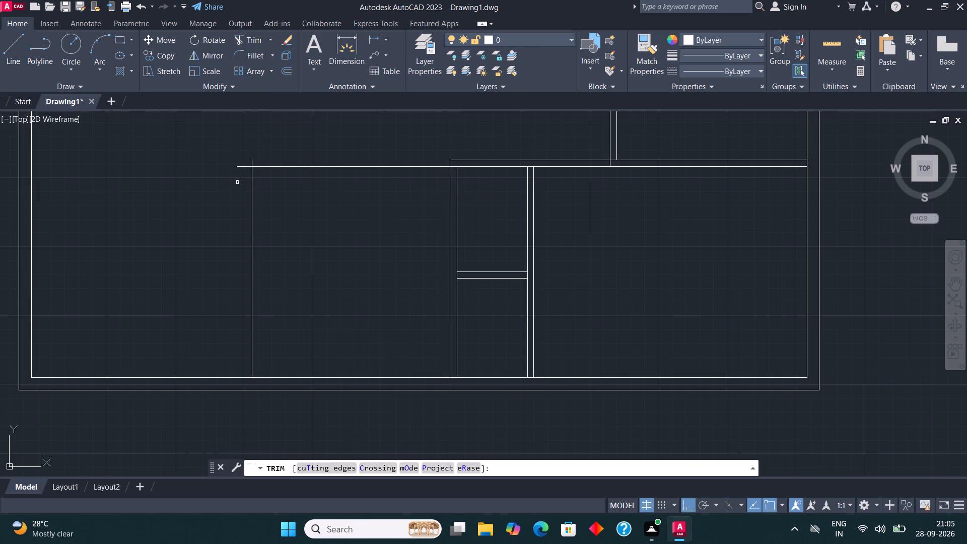
left_click(237, 182)
left_click(244, 158)
left_click(247, 165)
left_click(273, 161)
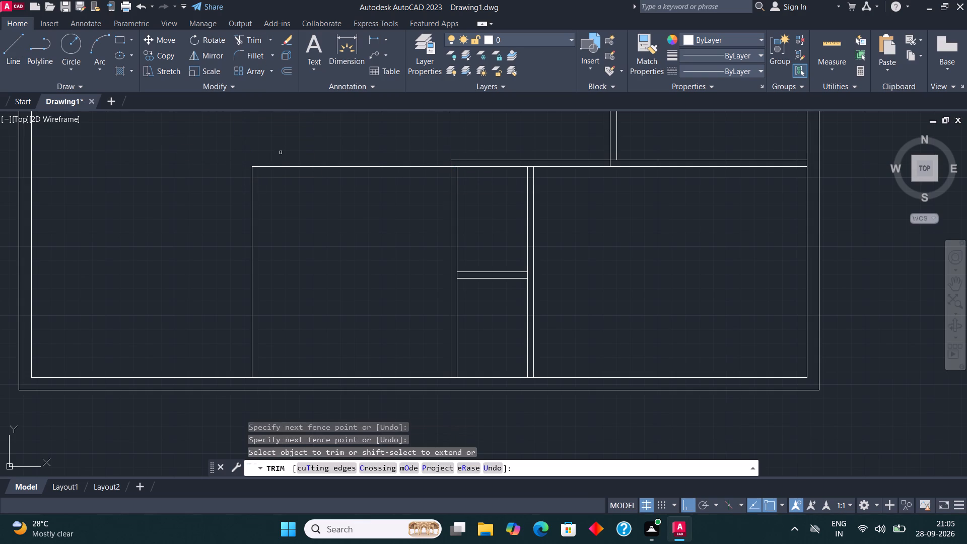
key("space")
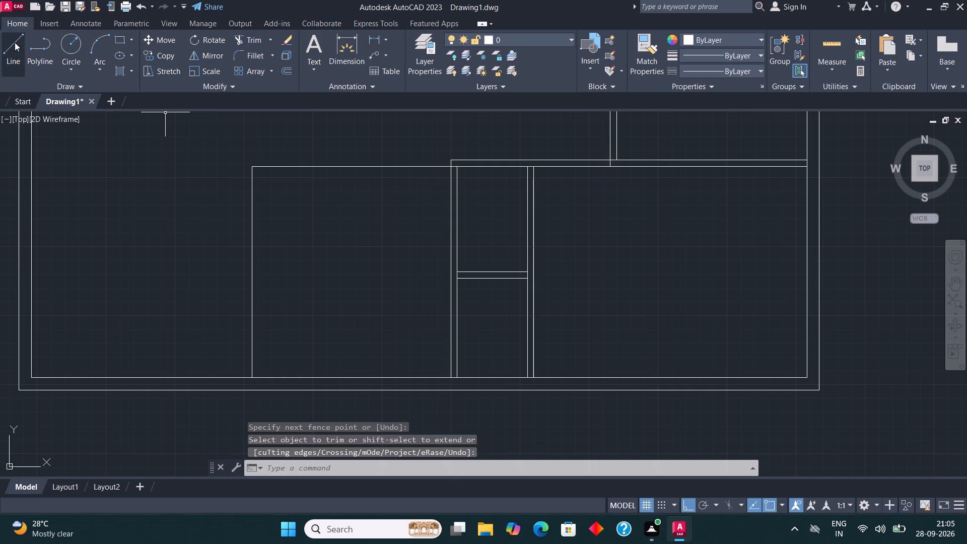
Draw the 12' wide room's outer top wall line about 13'8" left from the small rooms' outer upper-left corner.
left_click(15, 42)
left_click(451, 161)
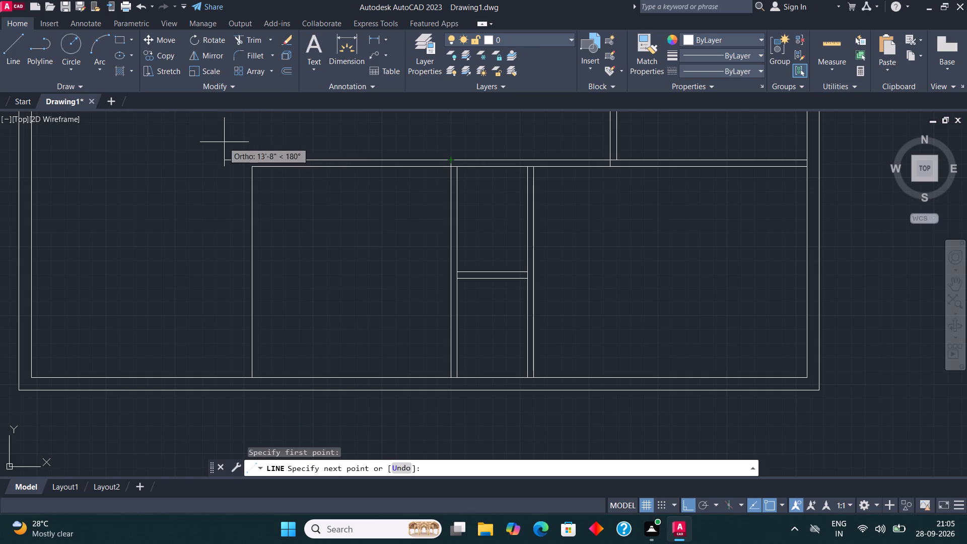
left_click(222, 143)
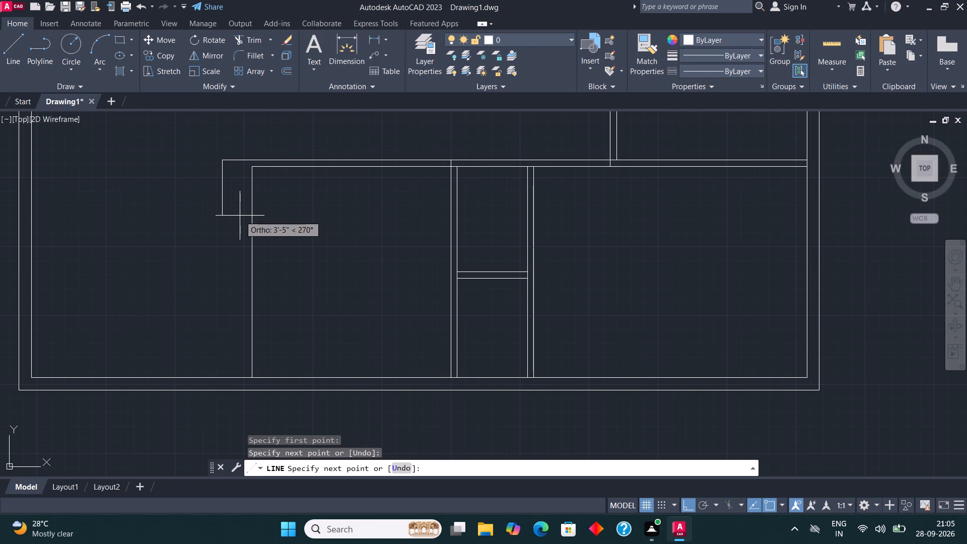
key("space")
Stretch the 12' wide room's inner left wall line up to meet the left end of its inner top line.
left_click(255, 283)
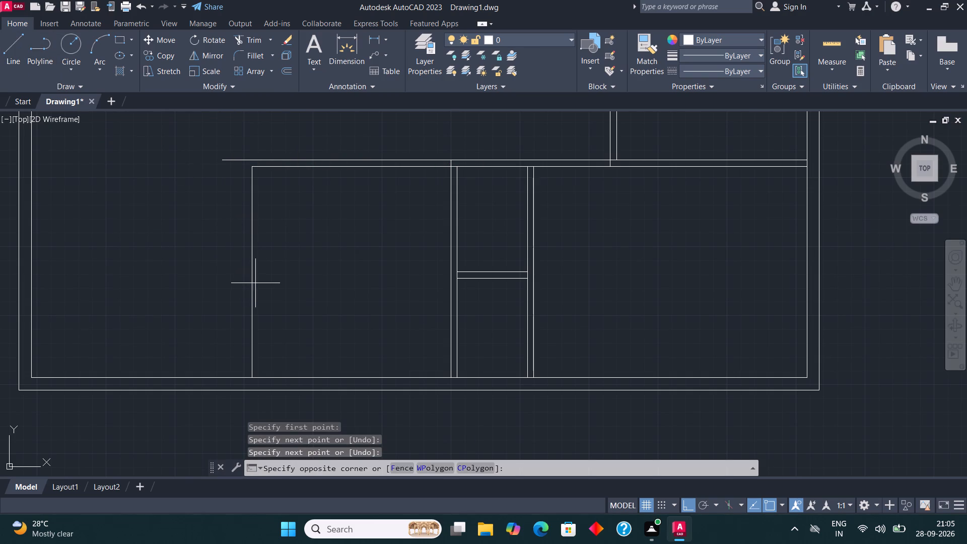
left_click(243, 270)
scroll(518, 319, "down", 3)
scroll(489, 319, "up", 3)
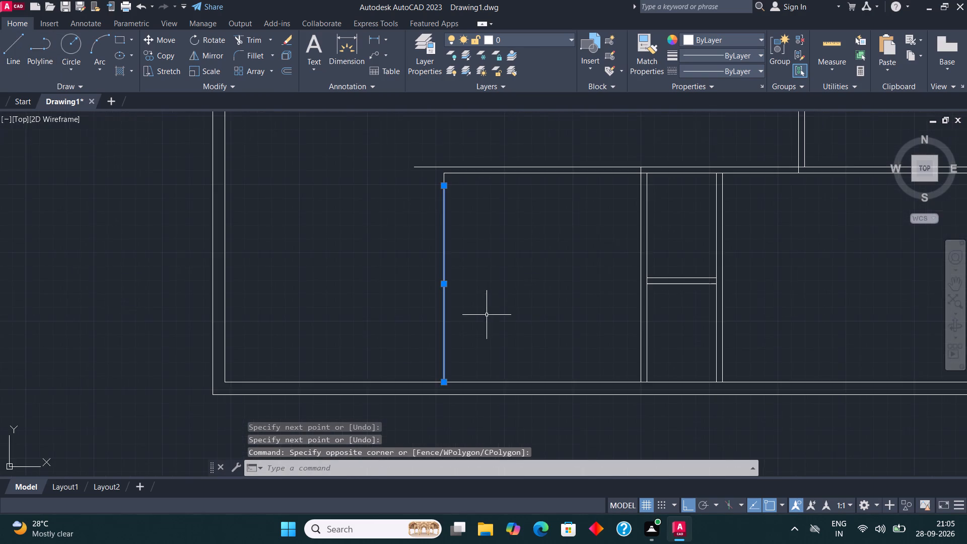
scroll(449, 185, "up", 2)
left_click(433, 186)
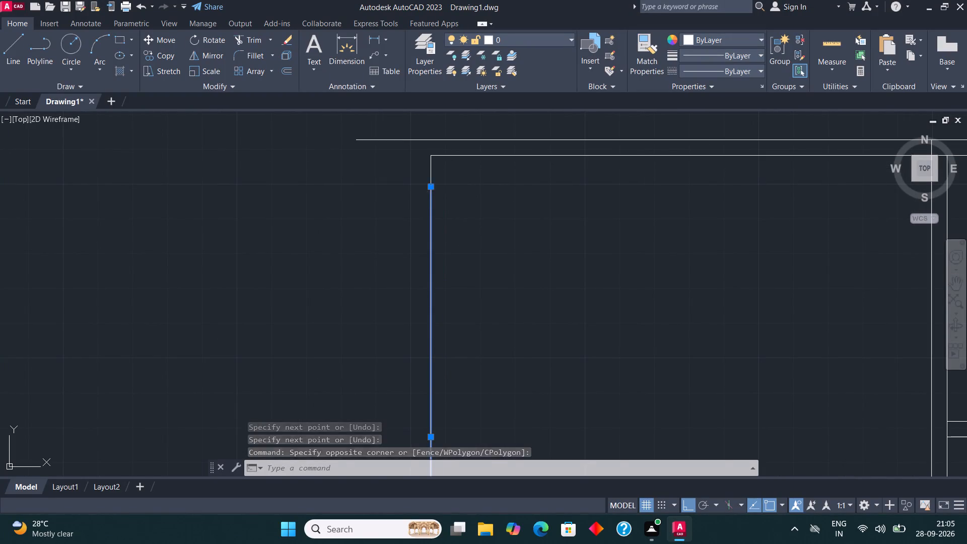
left_click(434, 160)
scroll(509, 254, "down", 2)
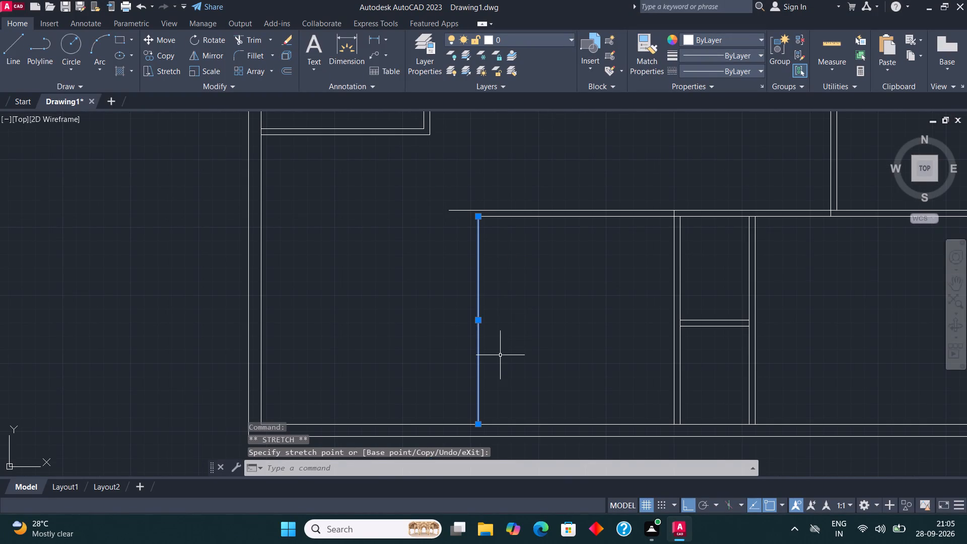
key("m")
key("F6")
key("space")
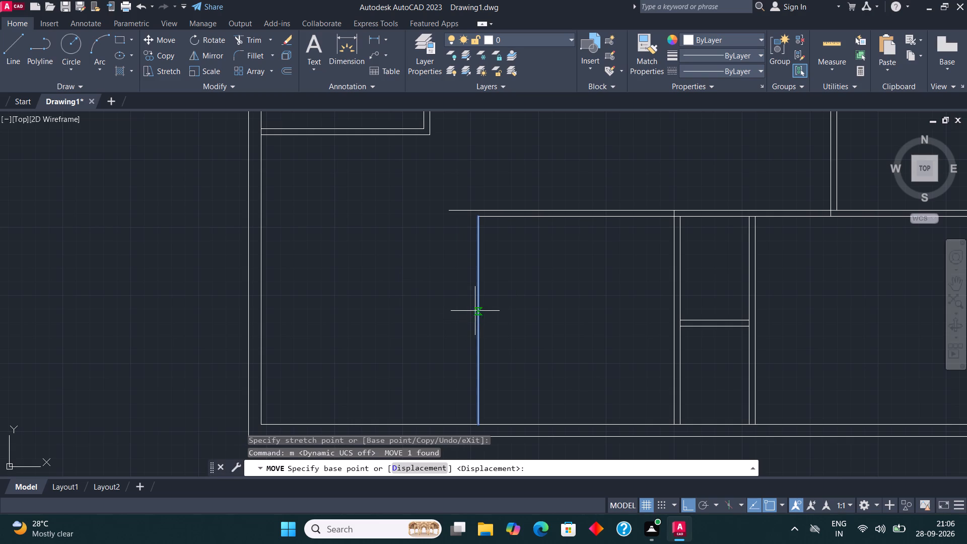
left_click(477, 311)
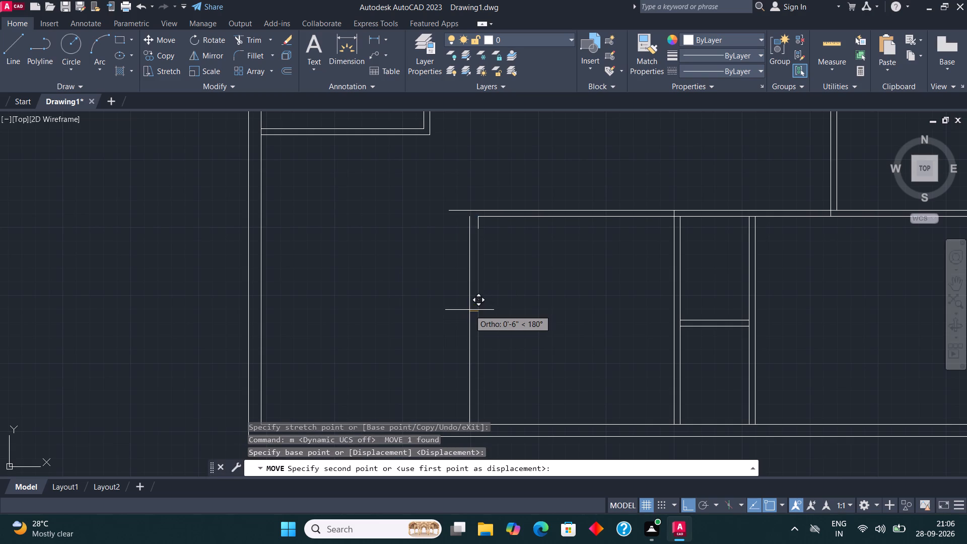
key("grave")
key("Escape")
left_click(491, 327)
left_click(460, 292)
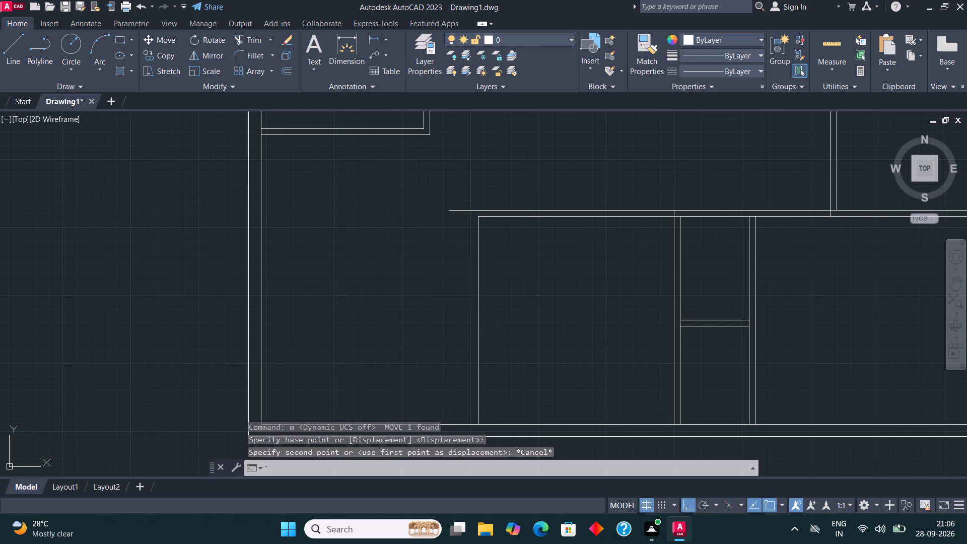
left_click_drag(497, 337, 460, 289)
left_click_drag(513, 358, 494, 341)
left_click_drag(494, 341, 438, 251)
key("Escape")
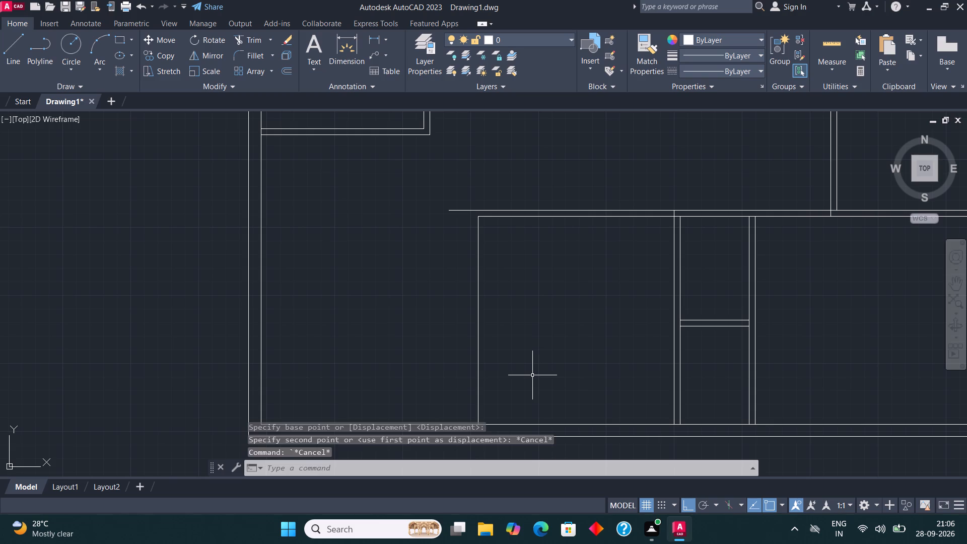
Copy the 12' wide room's inner left wall line 4.5" to the left for the outer wall face.
left_click(531, 376)
left_click(441, 310)
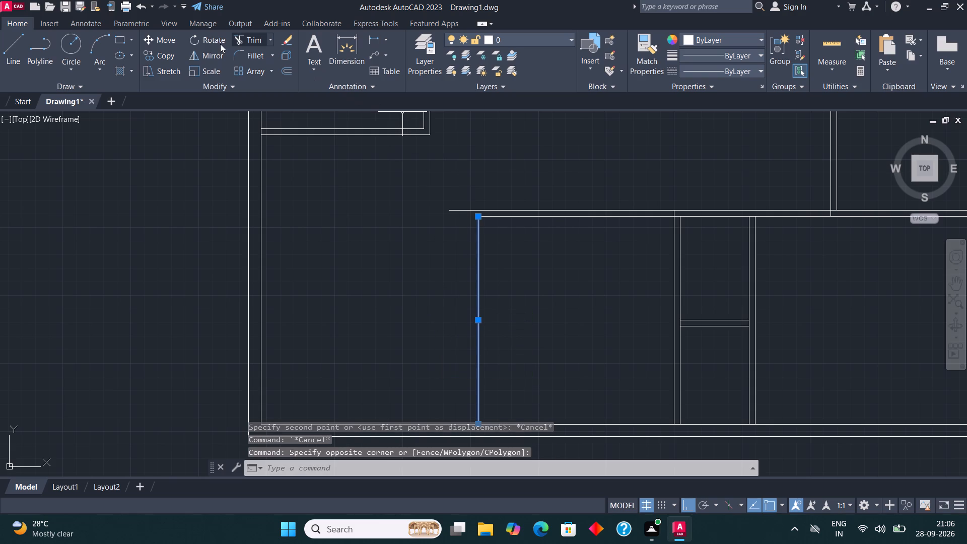
left_click(173, 56)
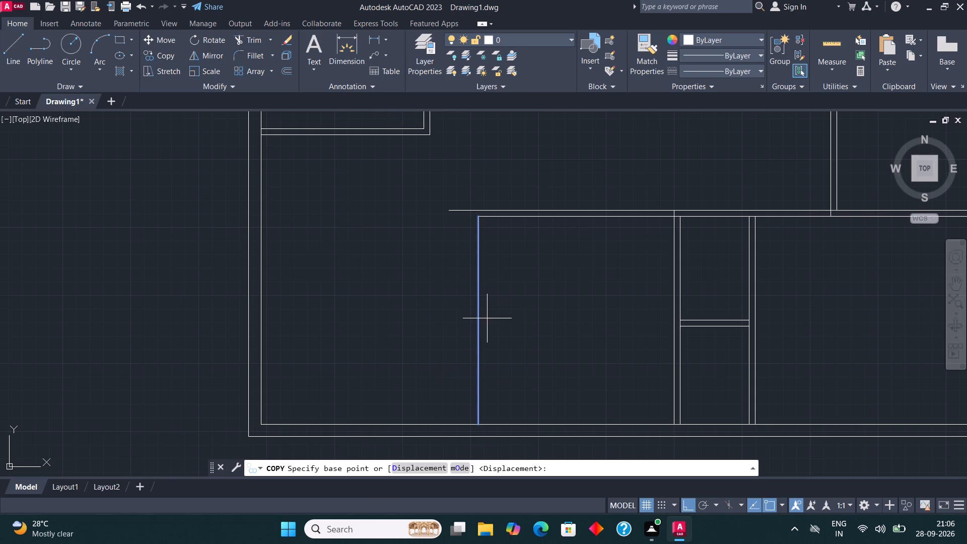
left_click(477, 315)
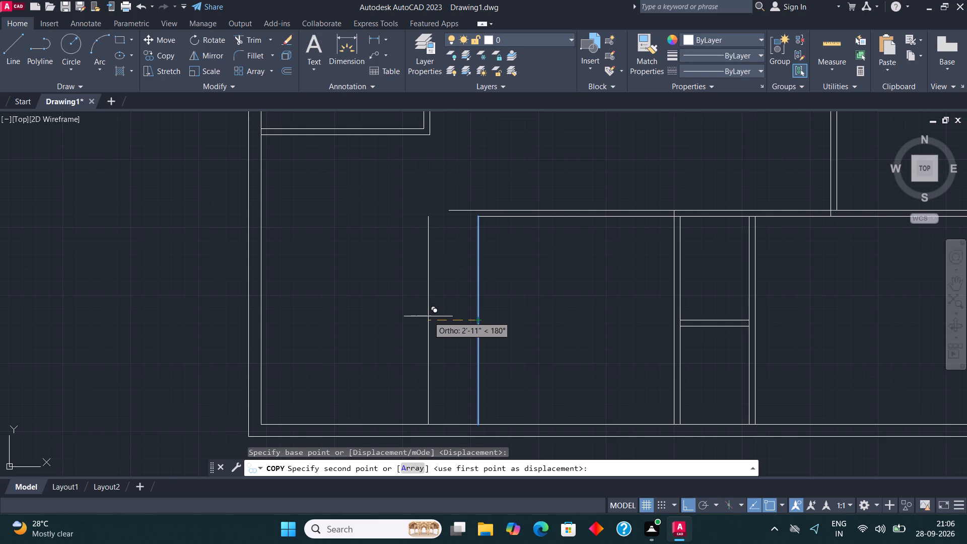
type("4.5\"")
key("Return")
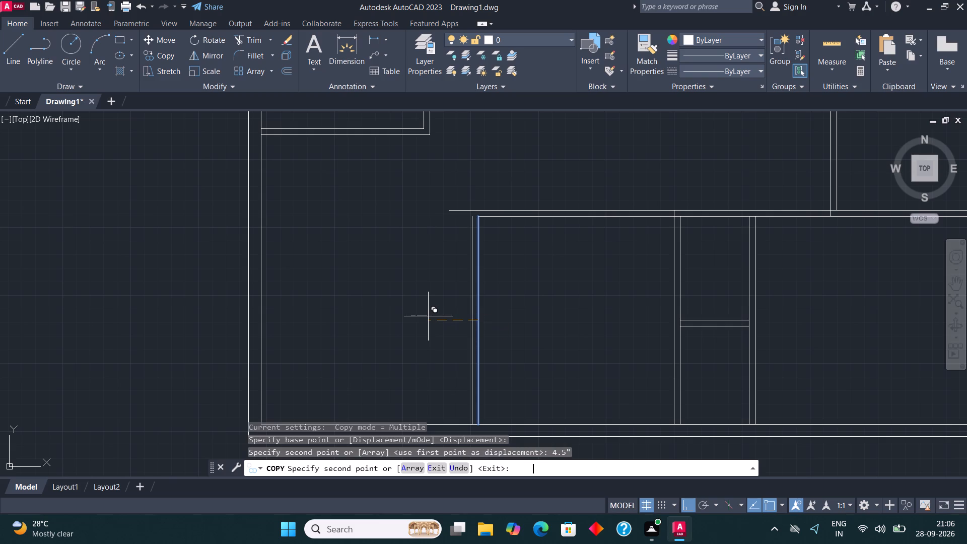
key("Escape")
Fillet the outer top and outer left wall lines into a closed corner at the 12' wide room's upper left.
left_click(250, 41)
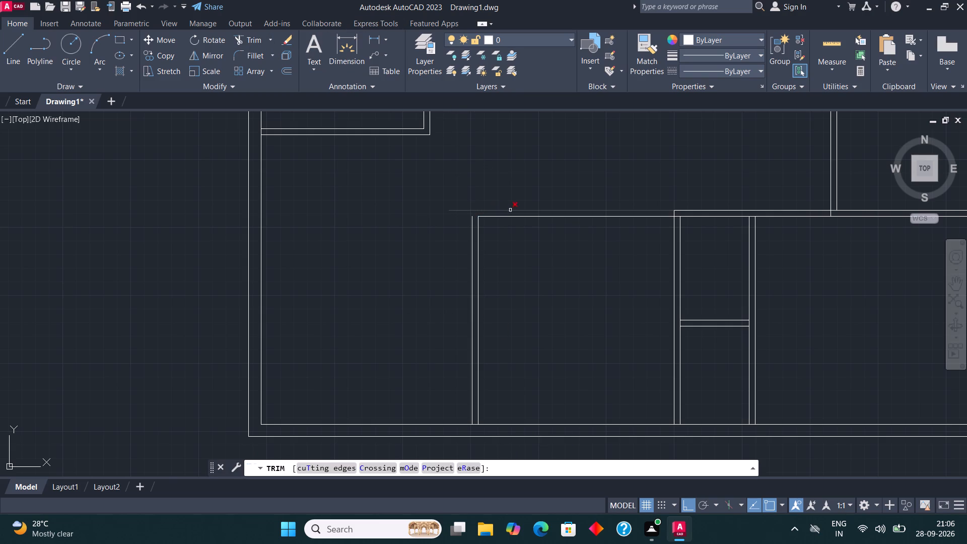
key("Escape")
left_click(259, 55)
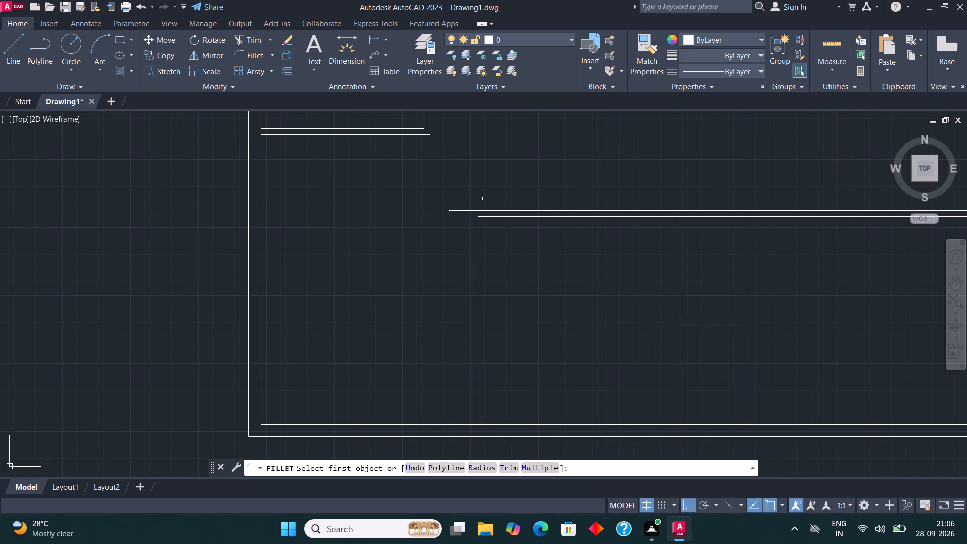
left_click(500, 212)
left_click(472, 235)
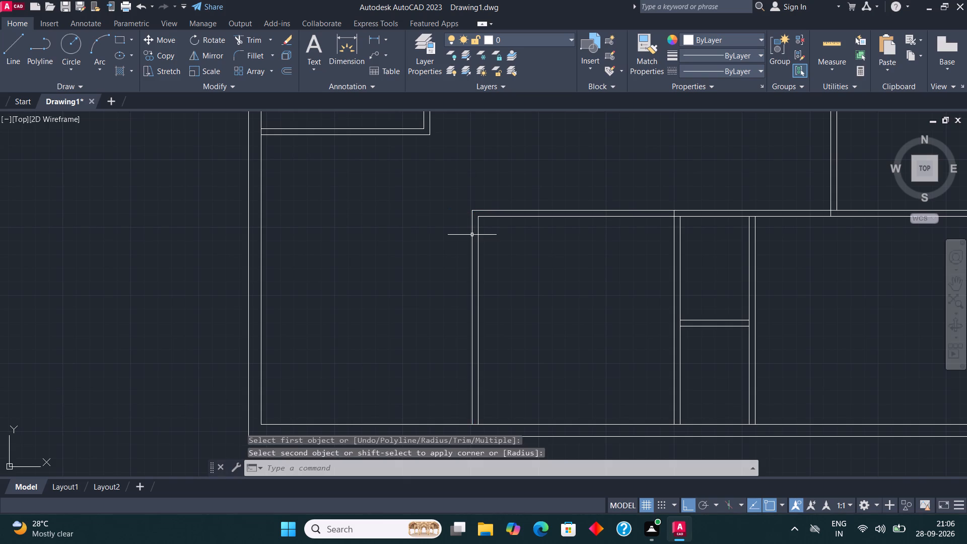
key("Escape")
Trim the line ends crossing the horizontal wall above the small rooms' left wall and below the right-hand middle room's left wall.
scroll(526, 230, "down", 3)
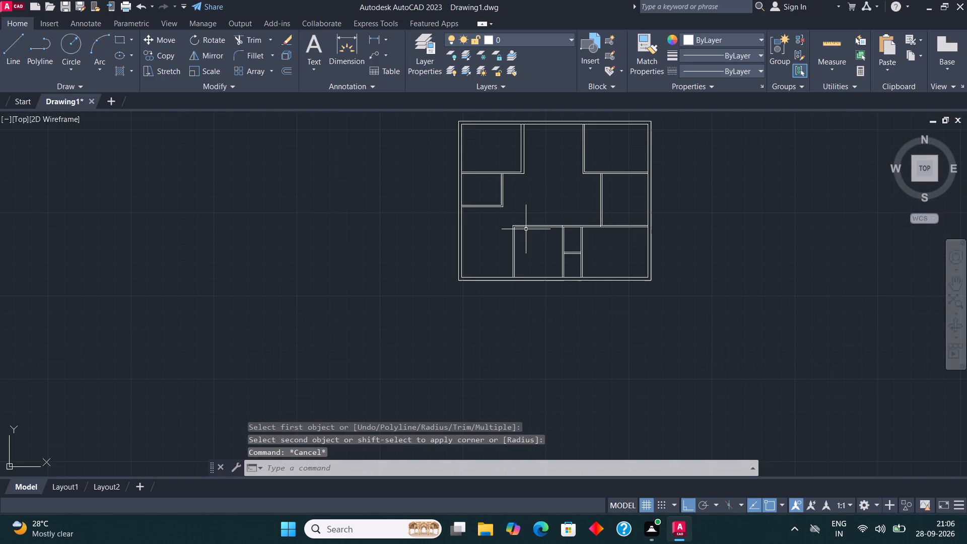
scroll(532, 196, "up", 1)
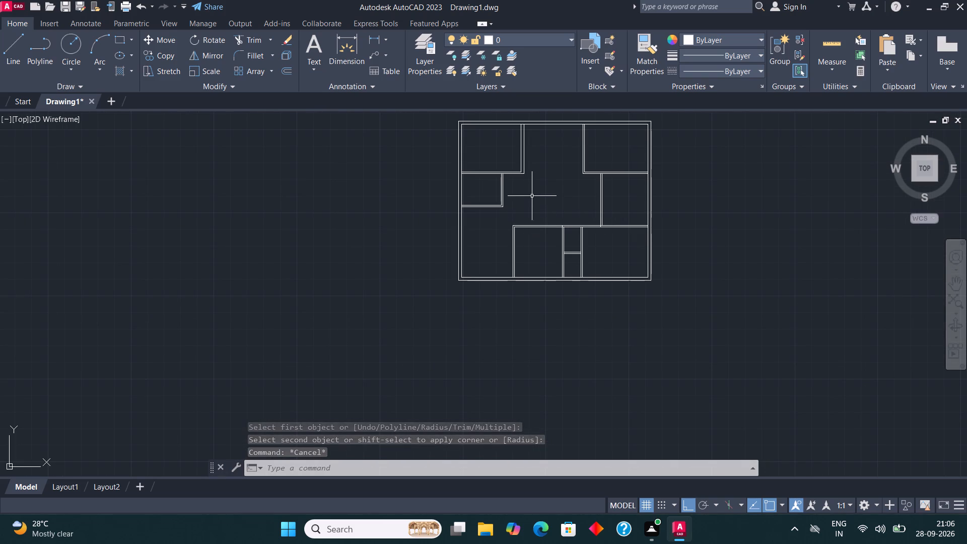
scroll(532, 196, "up", 2)
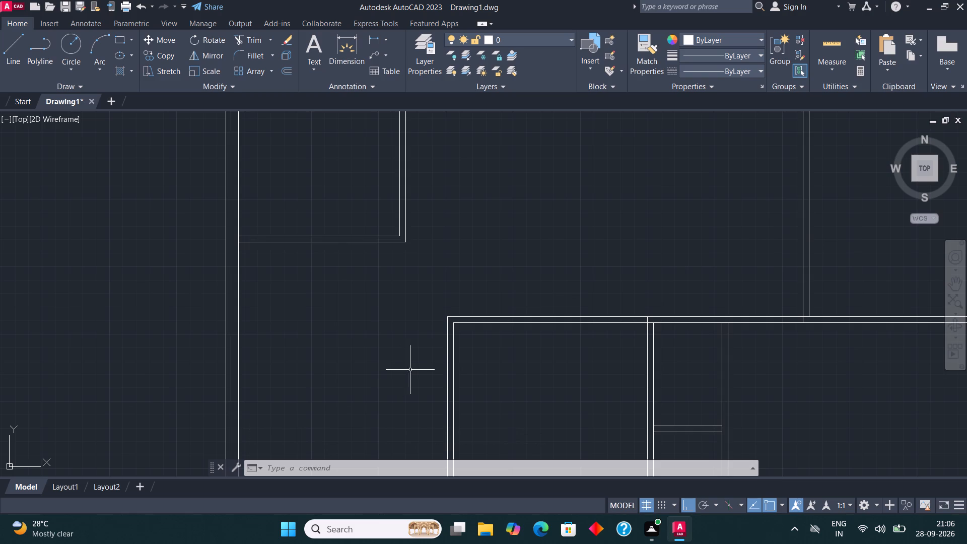
scroll(412, 367, "down", 1)
scroll(520, 366, "down", 1)
scroll(560, 331, "up", 2)
scroll(548, 386, "up", 3)
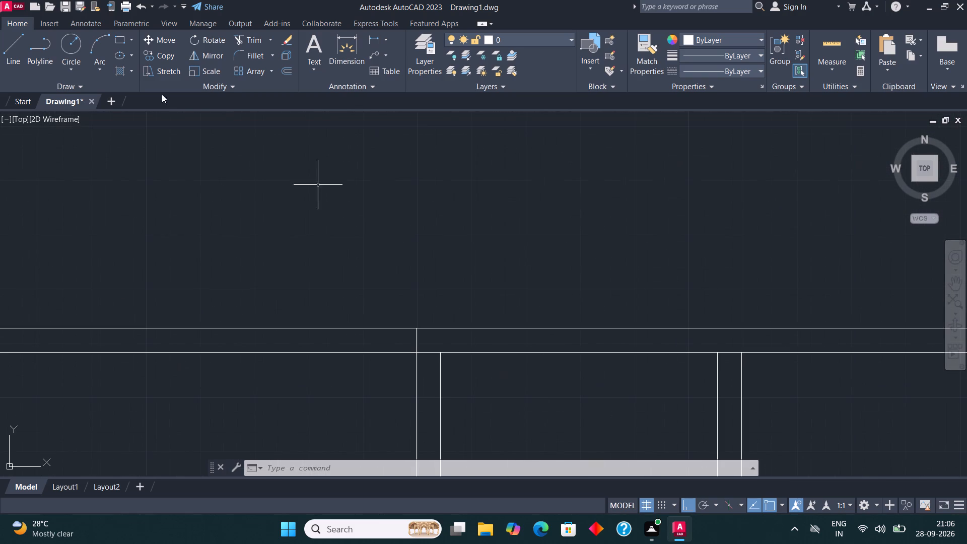
left_click(257, 41)
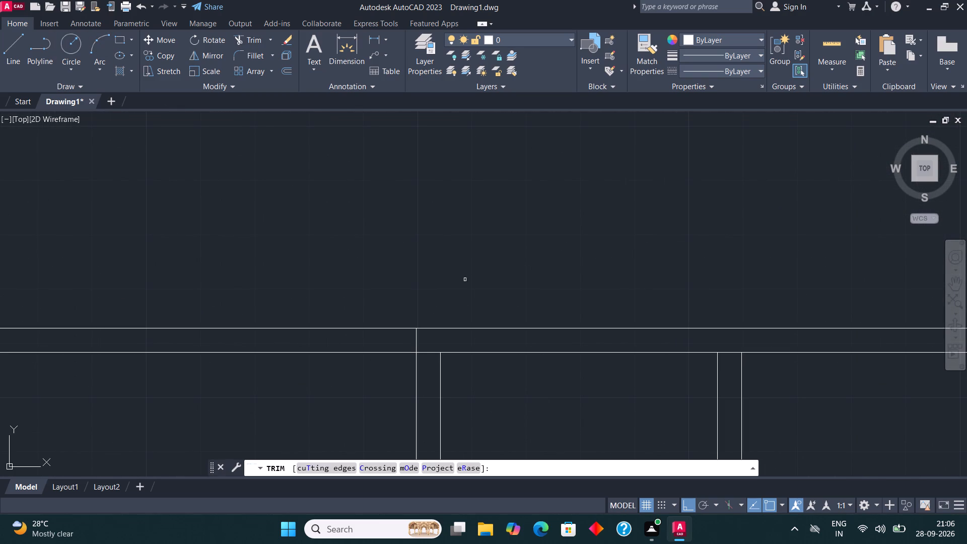
left_click(379, 343)
left_click(515, 332)
scroll(521, 350, "down", 2)
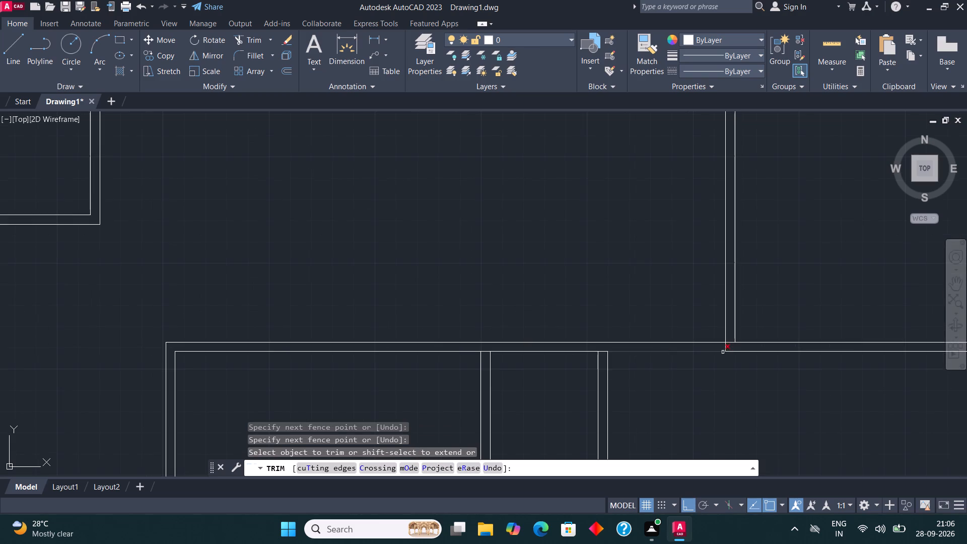
scroll(733, 352, "up", 2)
left_click(671, 332)
left_click(740, 333)
scroll(629, 336, "down", 5)
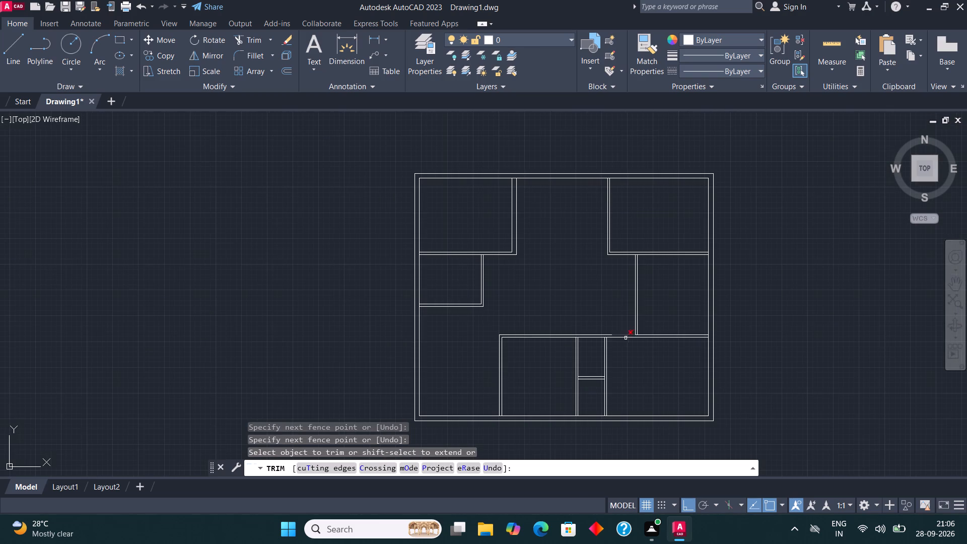
scroll(623, 180, "up", 2)
scroll(623, 180, "down", 3)
scroll(577, 243, "up", 2)
scroll(577, 244, "down", 2)
scroll(580, 291, "up", 2)
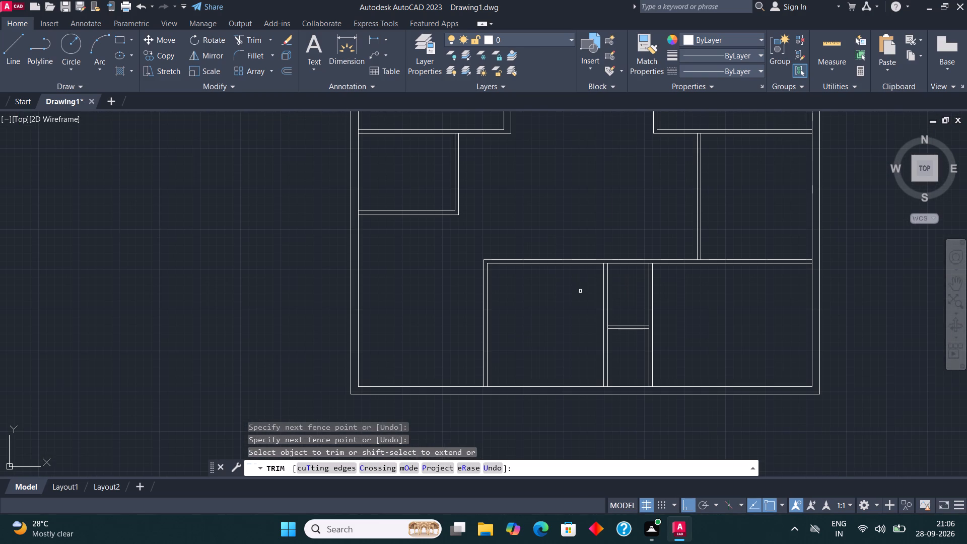
key("Escape")
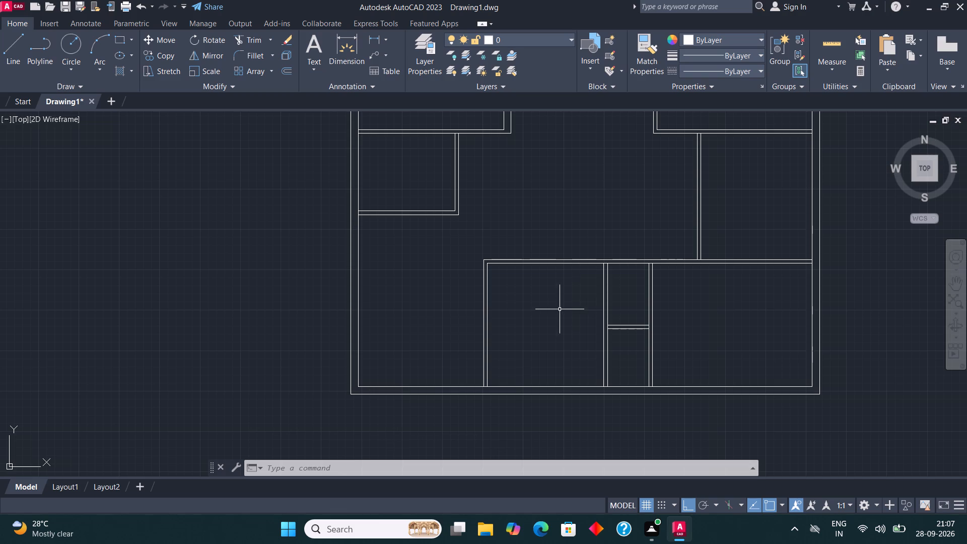
Draw a window rectangle spanning the exterior wall thickness on the upper-left room's left side.
scroll(557, 310, "down", 4)
scroll(553, 282, "up", 3)
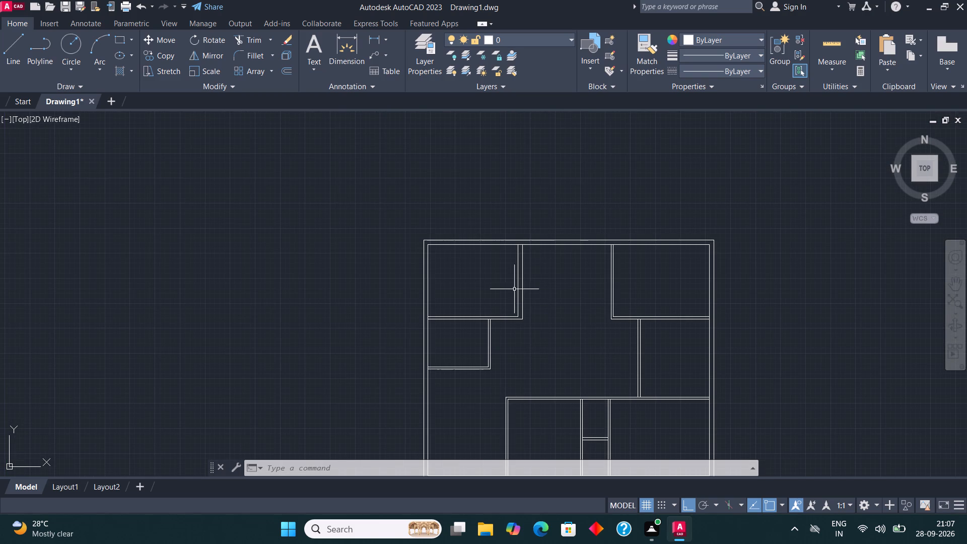
scroll(474, 254, "up", 3)
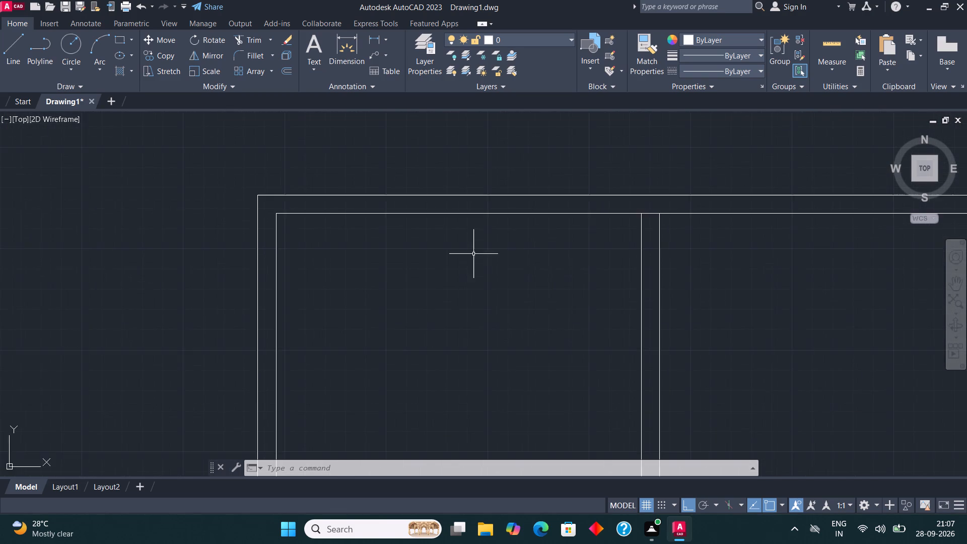
scroll(473, 254, "down", 1)
scroll(410, 431, "up", 1)
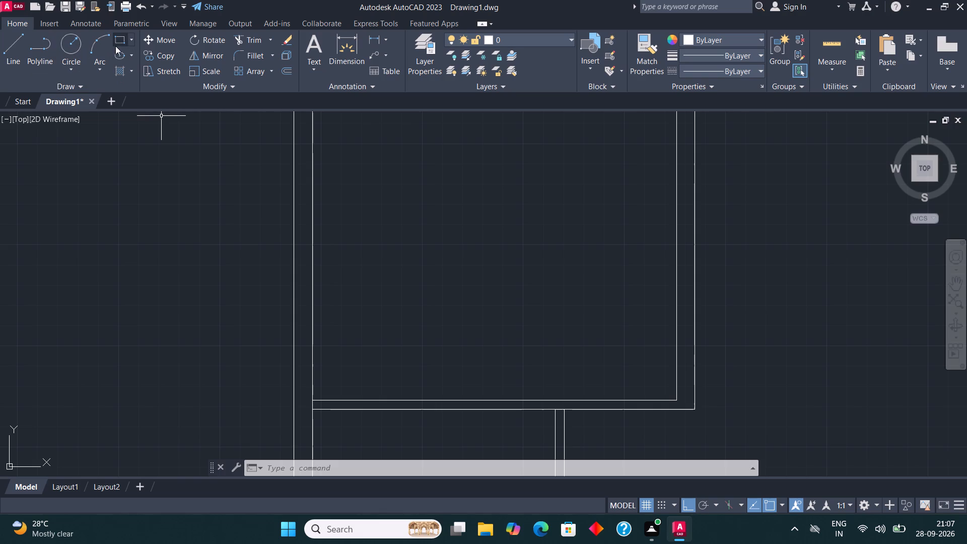
left_click(118, 39)
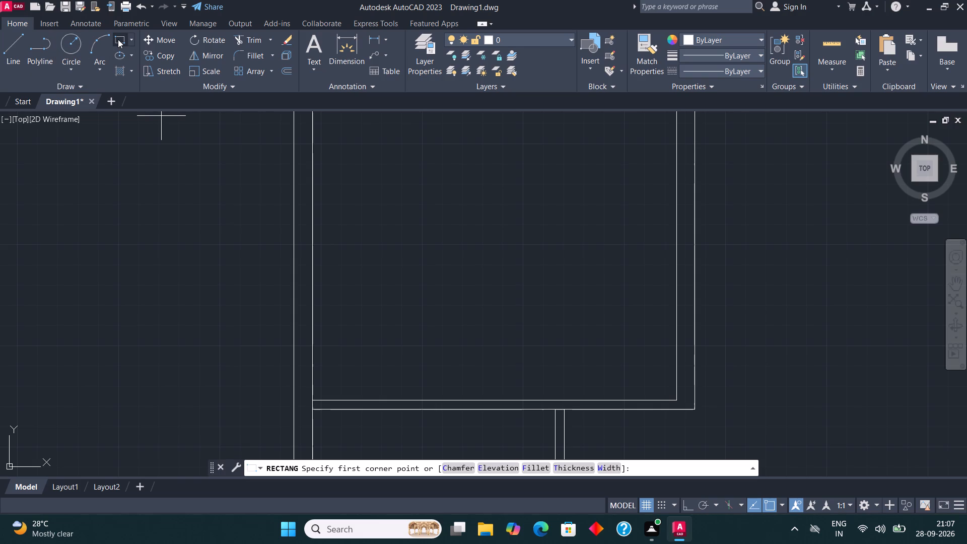
scroll(125, 76, "down", 1)
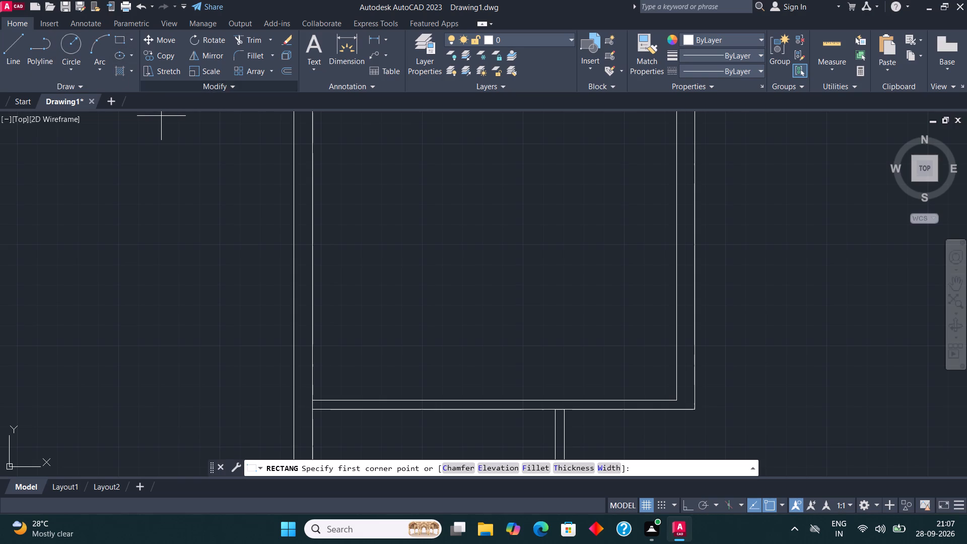
scroll(305, 253, "down", 2)
left_click(300, 233)
scroll(307, 273, "up", 4)
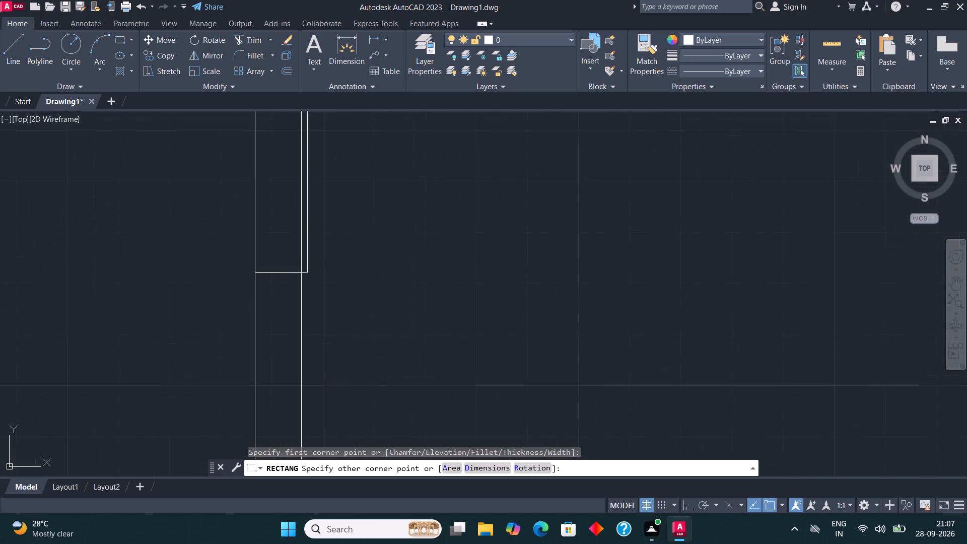
left_click(301, 324)
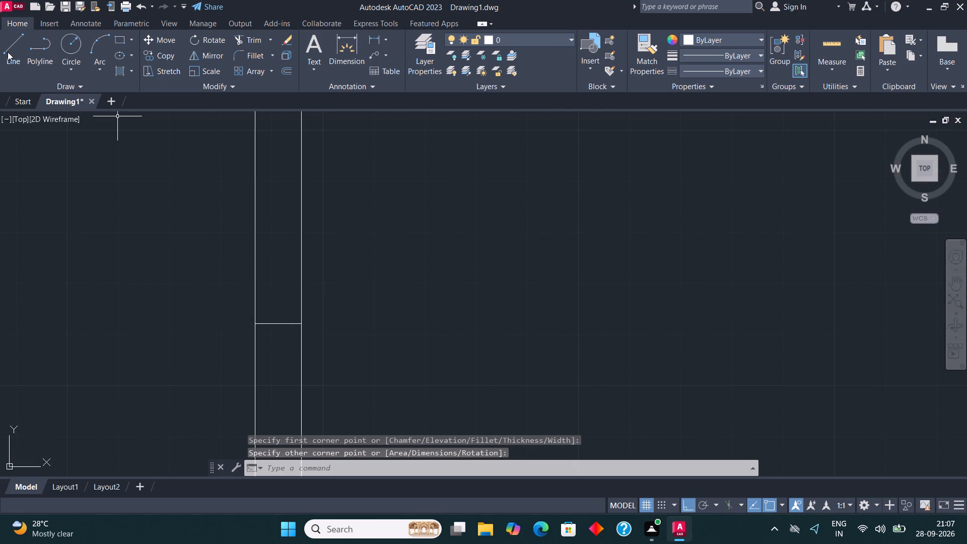
Draw the window's vertical centre line from the midpoint of the rectangle's lower short side to that of its upper one.
left_click(8, 51)
left_click(276, 325)
scroll(272, 326, "down", 2)
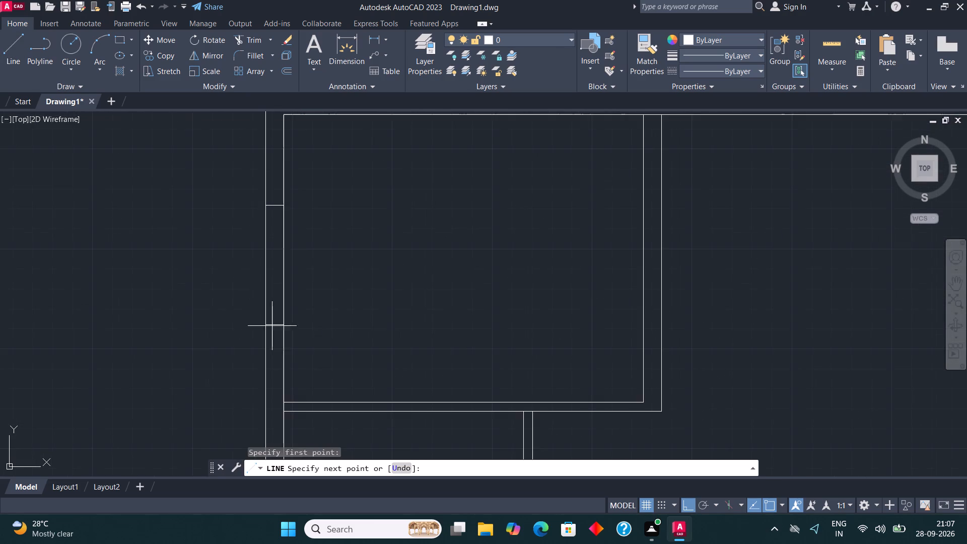
scroll(270, 200, "up", 2)
left_click(279, 215)
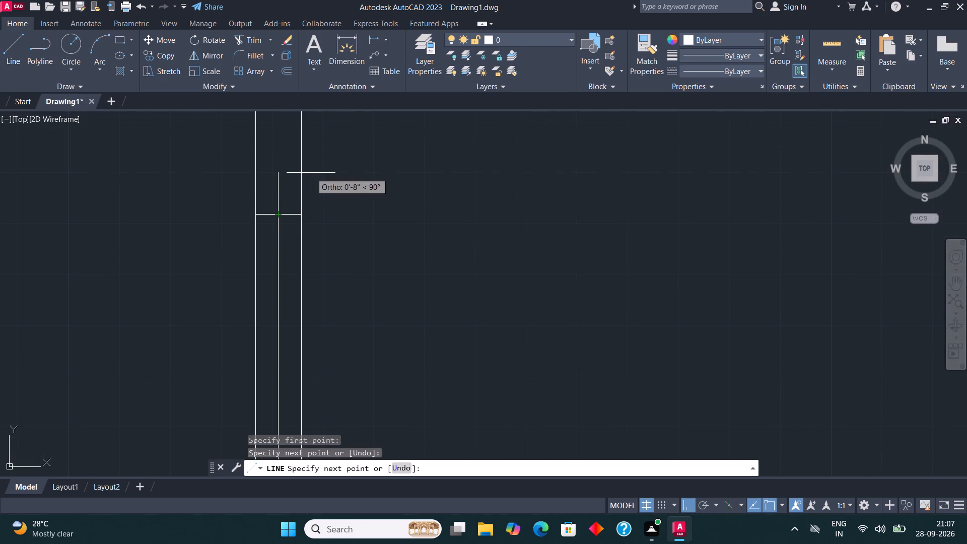
Draw a window rectangle spanning the thickness of the lower partition wall of the small room below the upper-left room.
key("space")
scroll(308, 176, "down", 4)
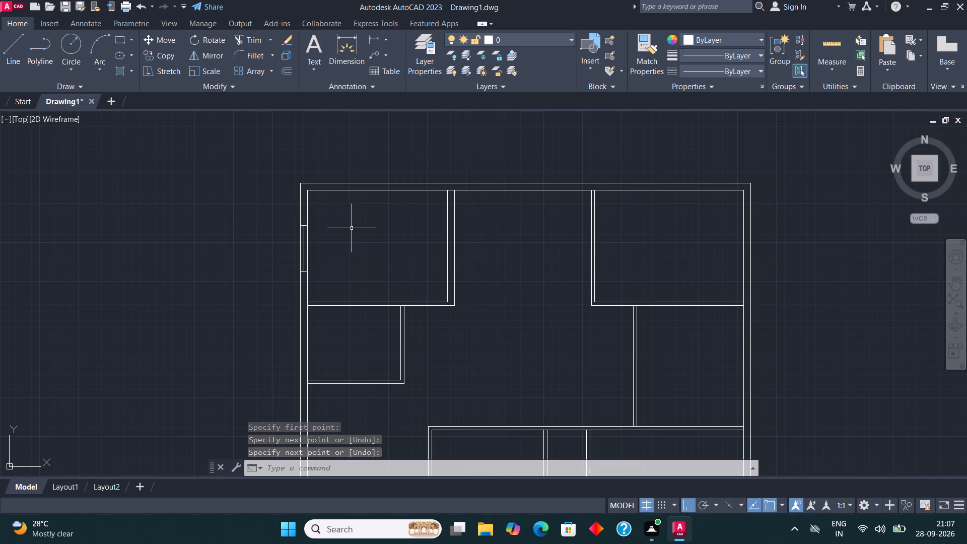
scroll(351, 250, "down", 1)
scroll(352, 345, "up", 3)
scroll(318, 316, "up", 1)
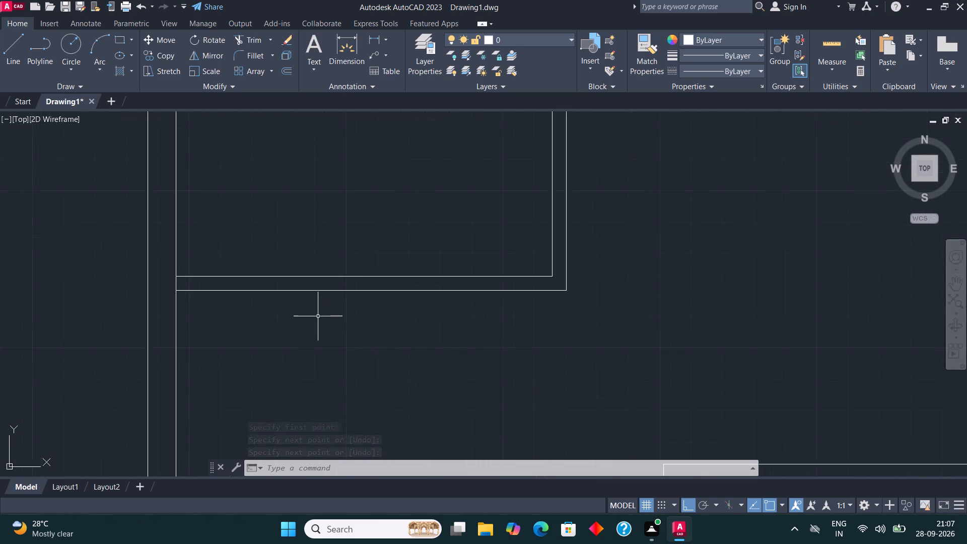
scroll(318, 316, "up", 1)
left_click(122, 39)
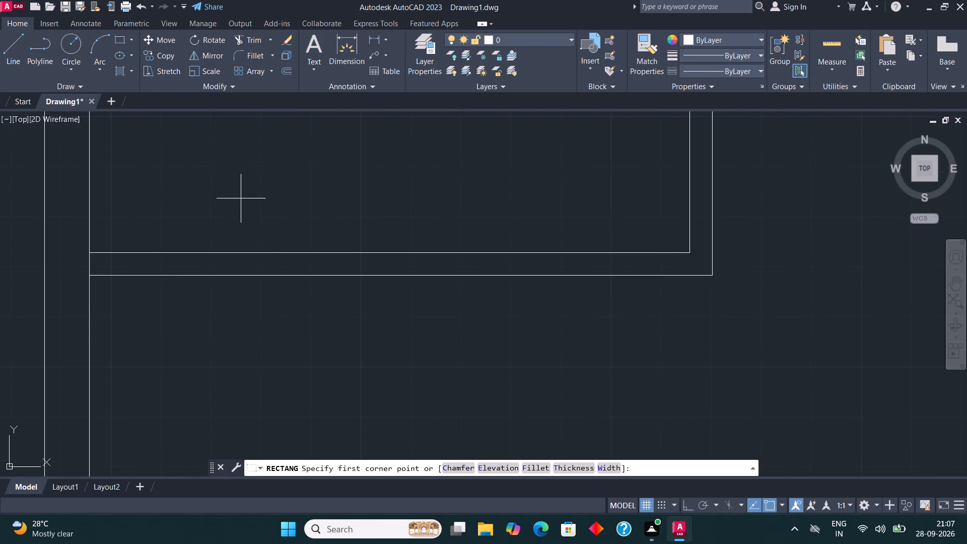
left_click(245, 252)
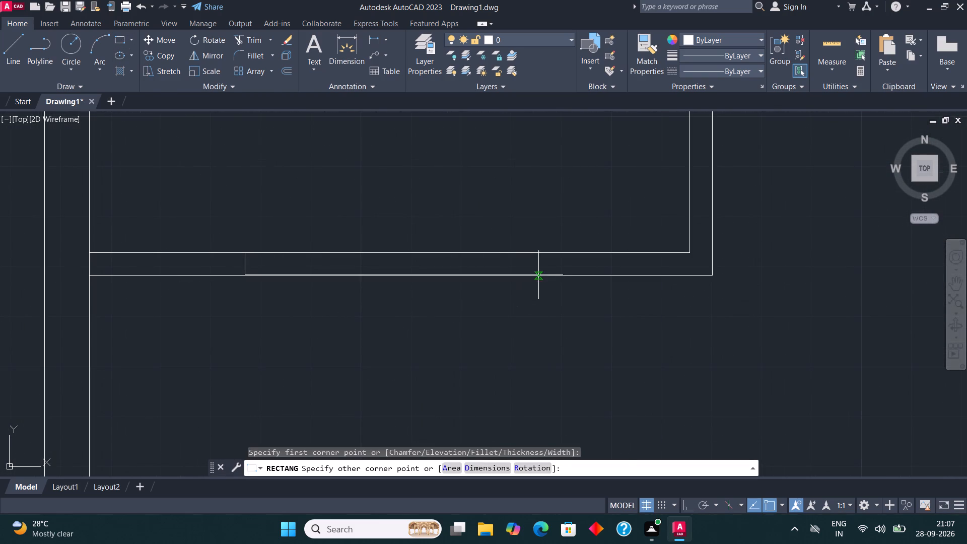
left_click(507, 275)
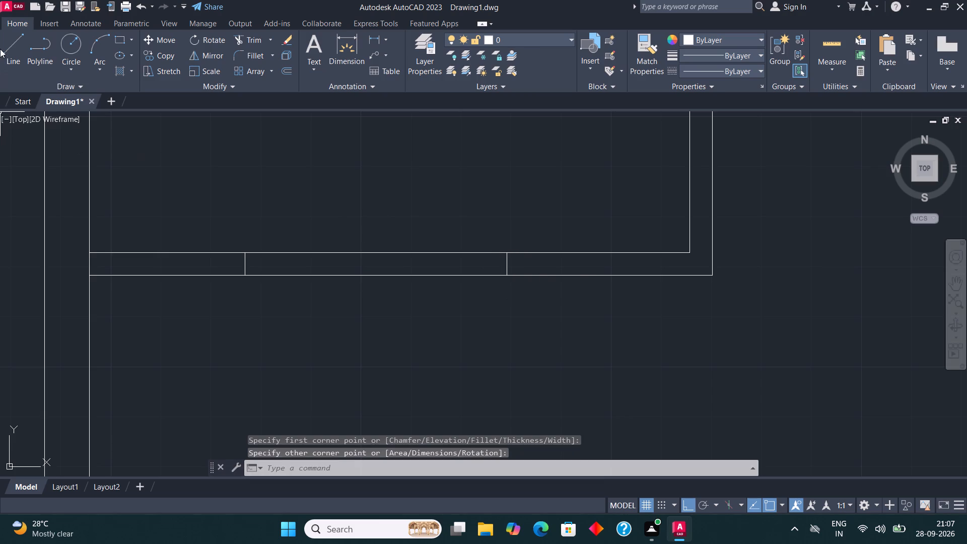
Draw that window's horizontal centre line between the midpoints of the rectangle's two short sides.
left_click(7, 46)
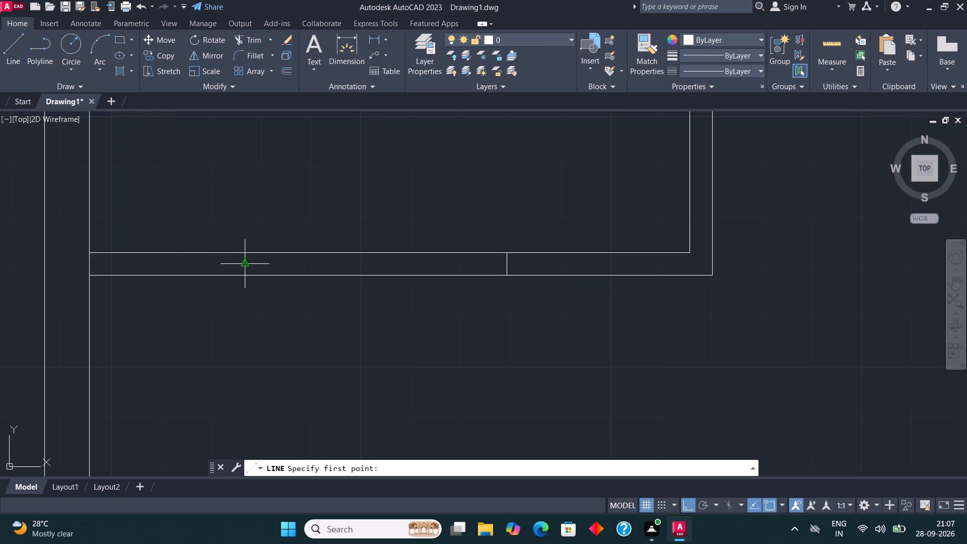
left_click(246, 261)
left_click(505, 263)
key("space")
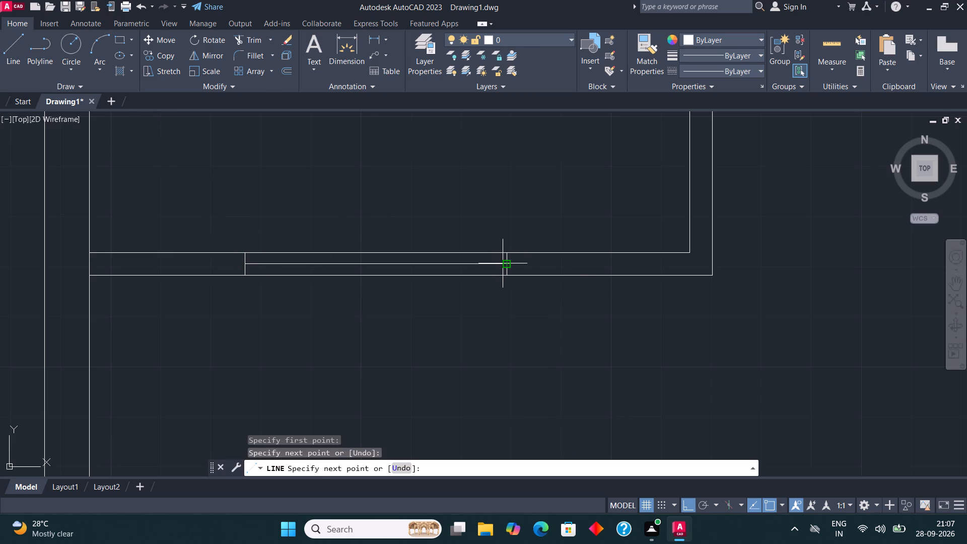
scroll(402, 263, "down", 5)
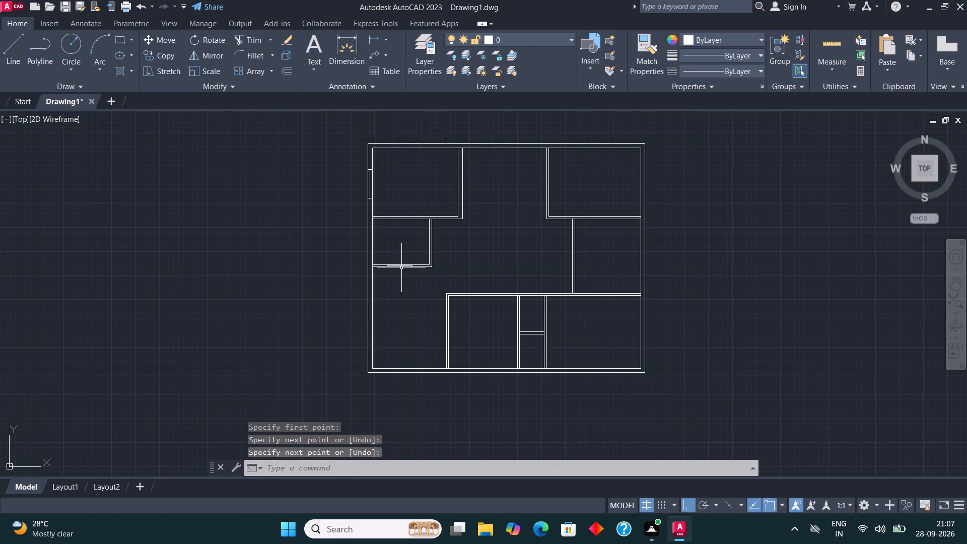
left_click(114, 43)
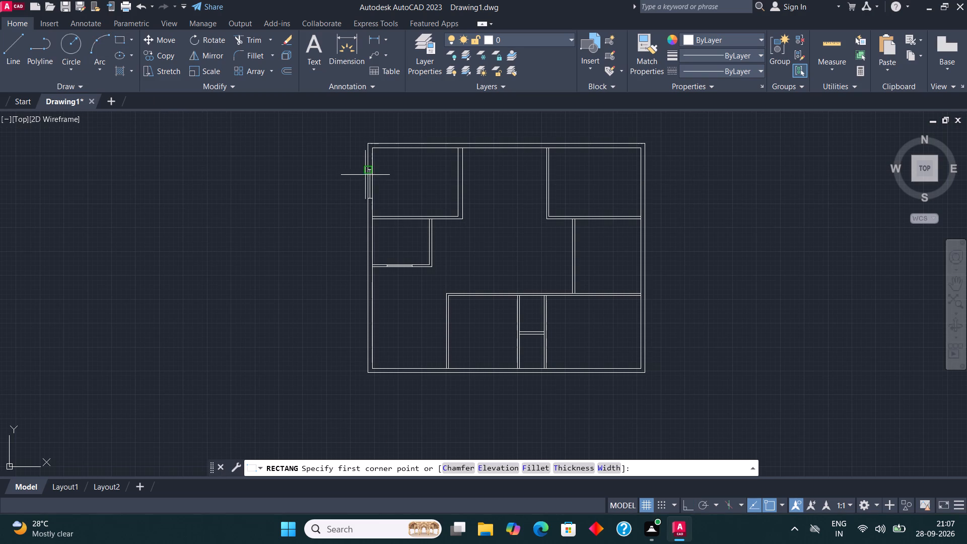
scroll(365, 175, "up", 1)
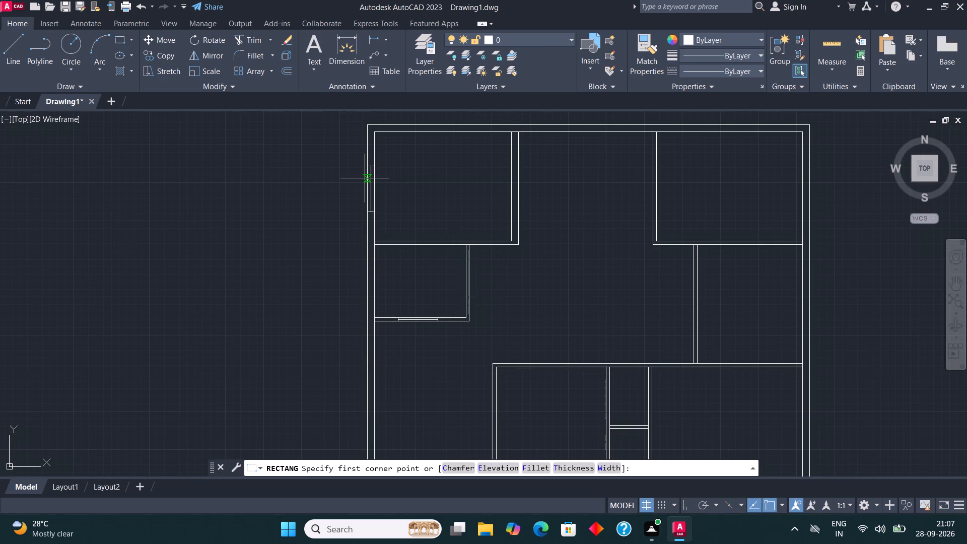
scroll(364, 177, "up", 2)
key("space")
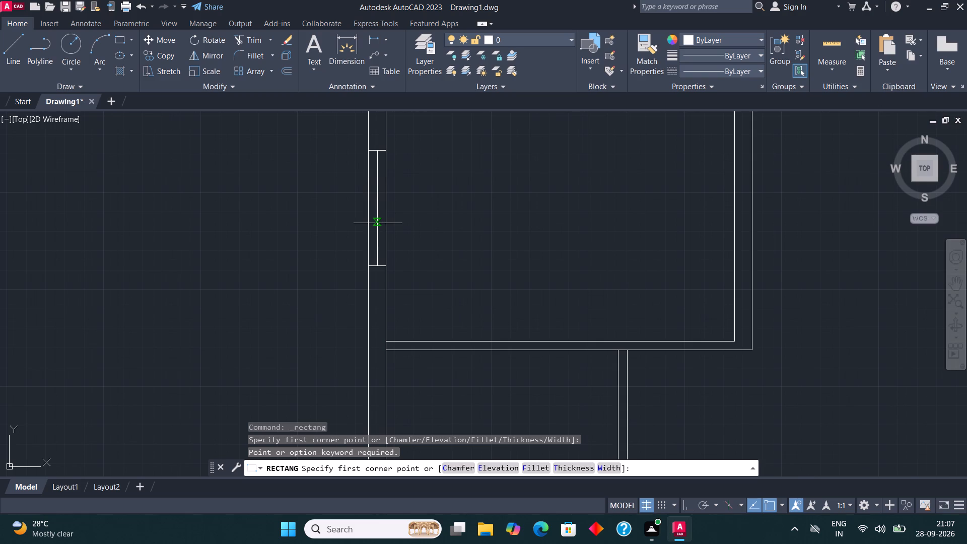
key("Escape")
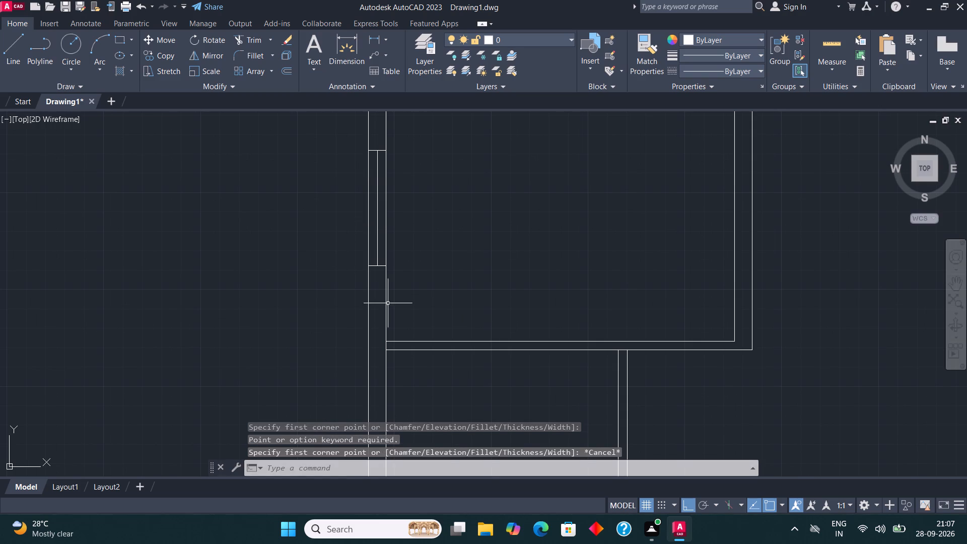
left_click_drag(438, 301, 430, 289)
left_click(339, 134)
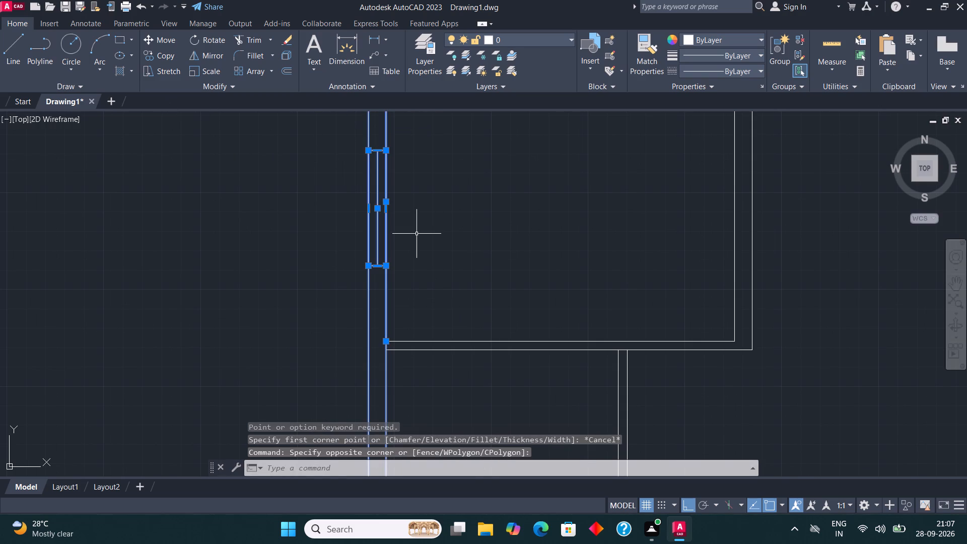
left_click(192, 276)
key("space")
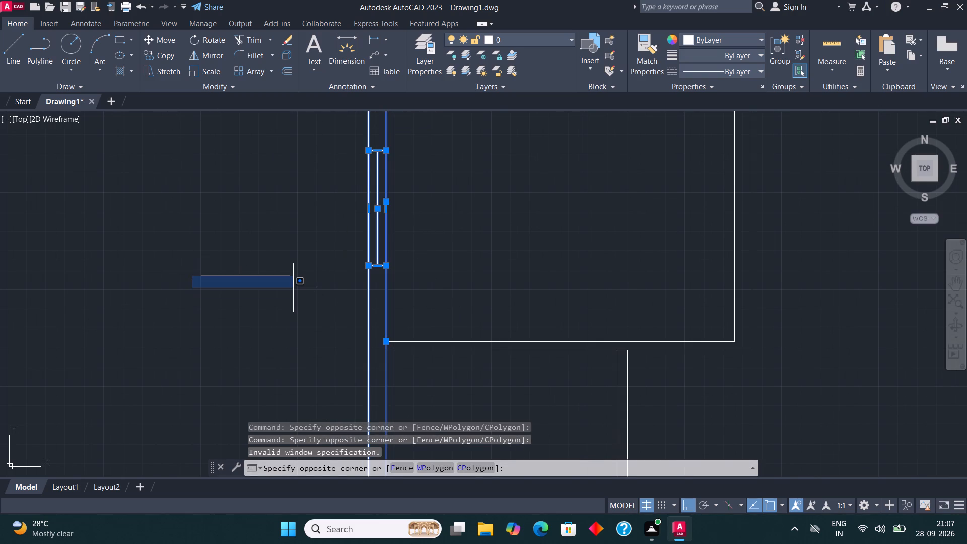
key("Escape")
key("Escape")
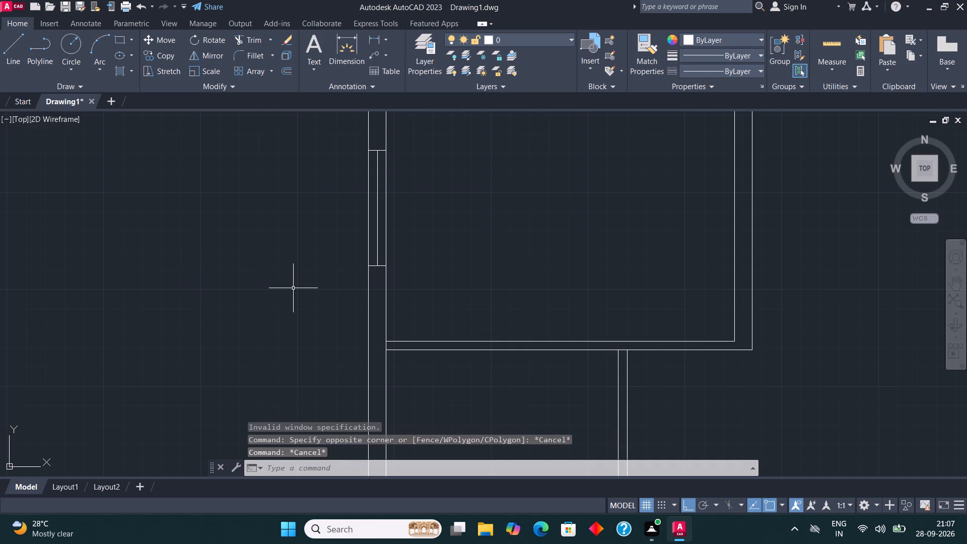
Copy the window in the upper-left room's left wall straight across into the upper-right room's exterior right wall.
left_click(295, 288)
left_click(427, 147)
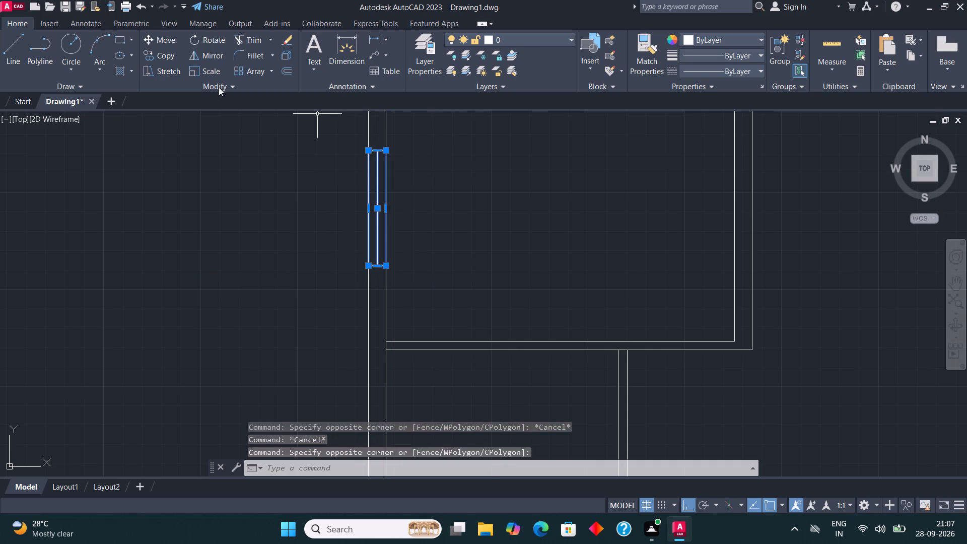
left_click(164, 56)
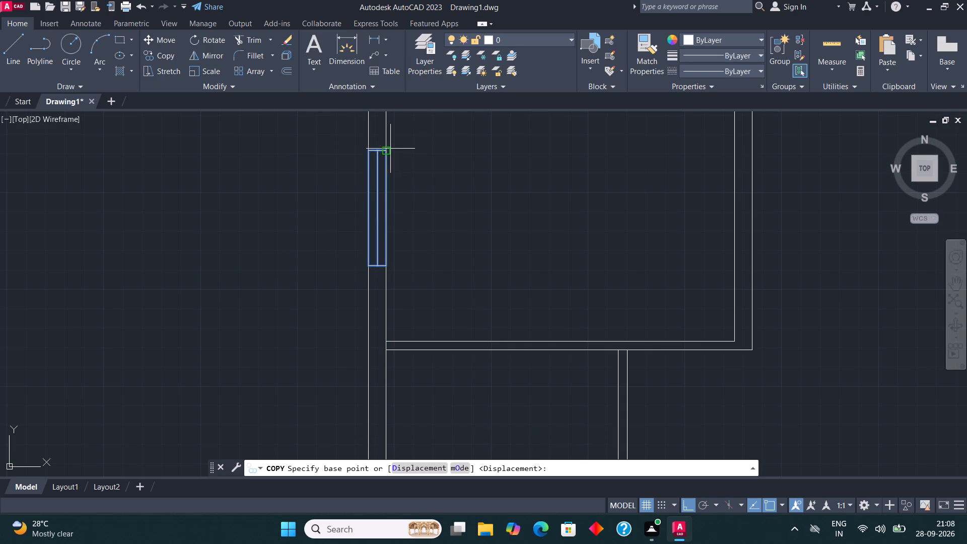
left_click(389, 149)
scroll(390, 173, "down", 4)
scroll(574, 183, "up", 4)
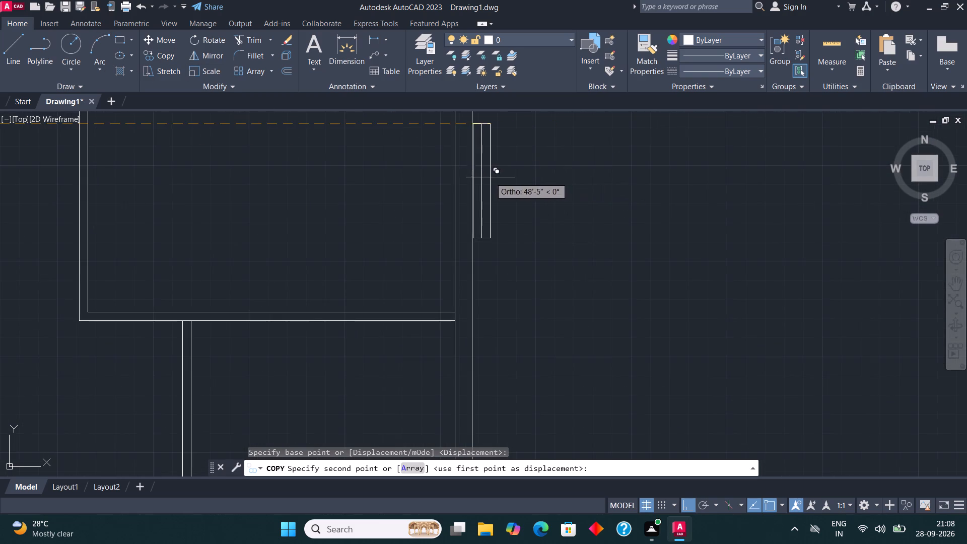
scroll(468, 202, "down", 2)
left_click(468, 172)
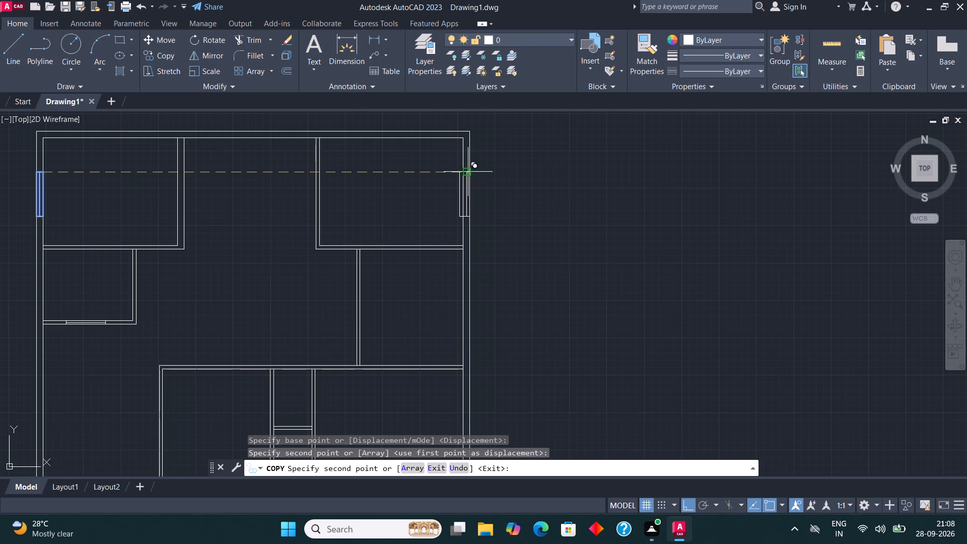
key("space")
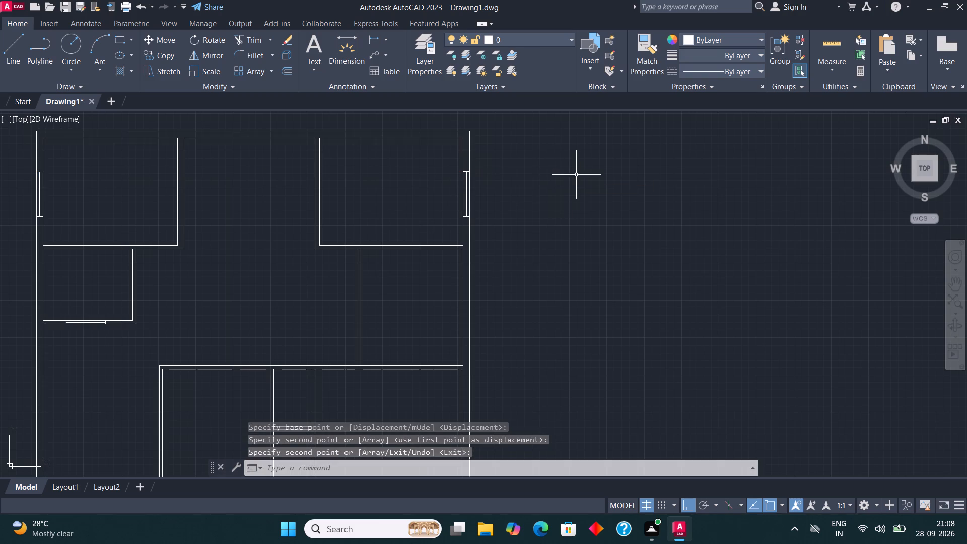
Draw a window rectangle spanning the exterior top wall's thickness above the upper-left room.
scroll(574, 239, "down", 1)
scroll(427, 155, "up", 1)
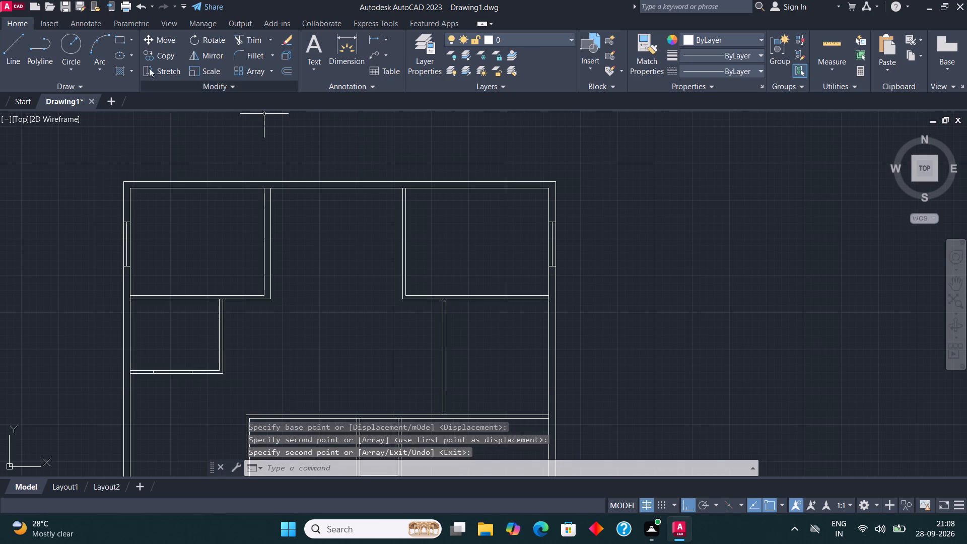
left_click(118, 37)
scroll(173, 182, "up", 3)
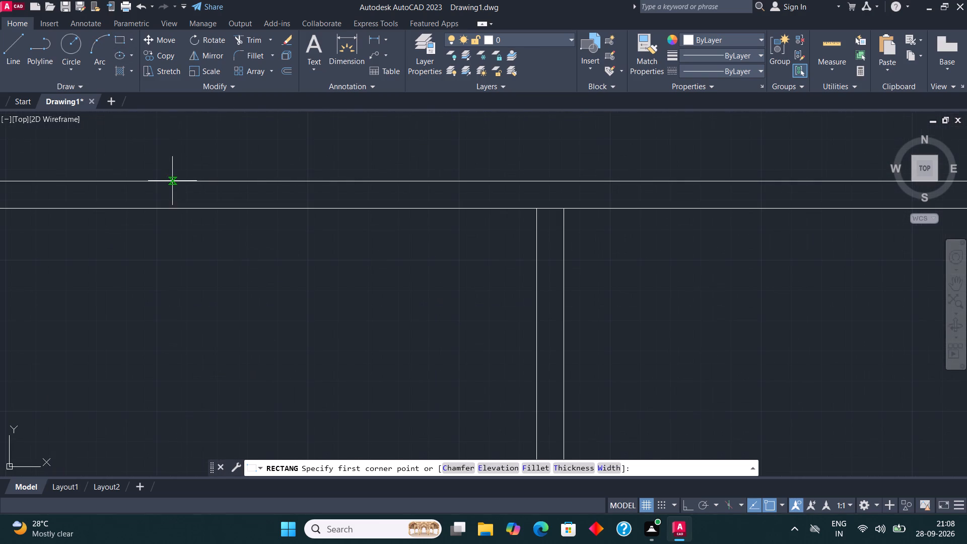
left_click(132, 181)
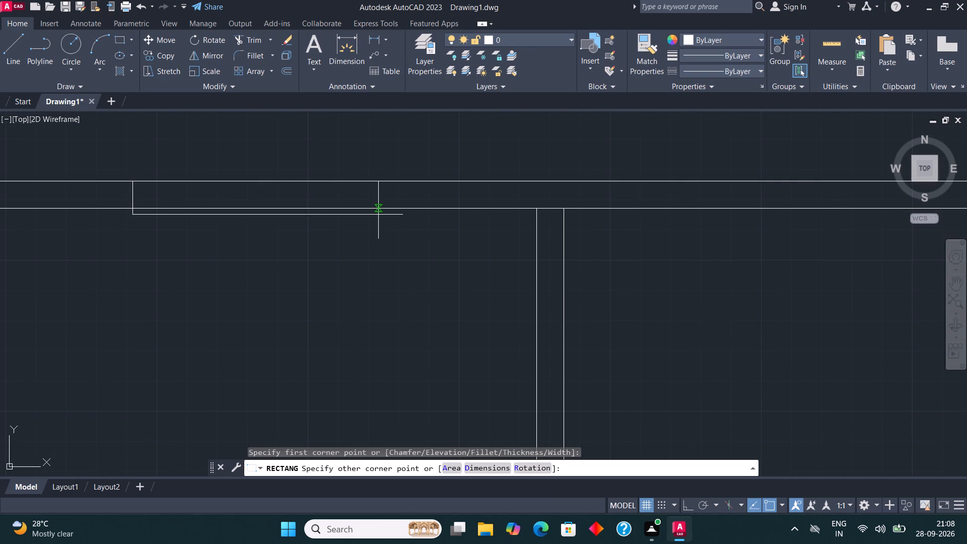
left_click(357, 206)
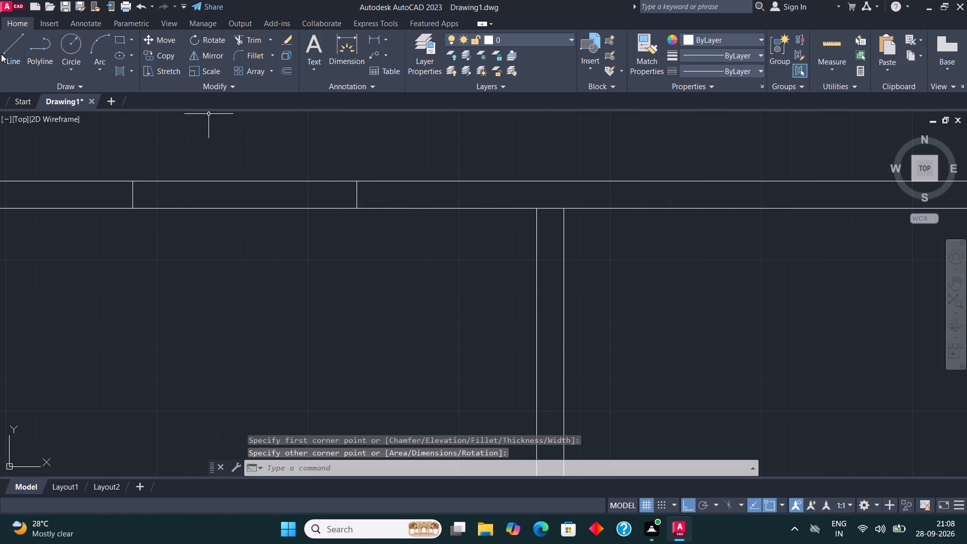
Draw the top-wall window's horizontal centre line between the midpoints of the rectangle's short sides.
left_click(8, 42)
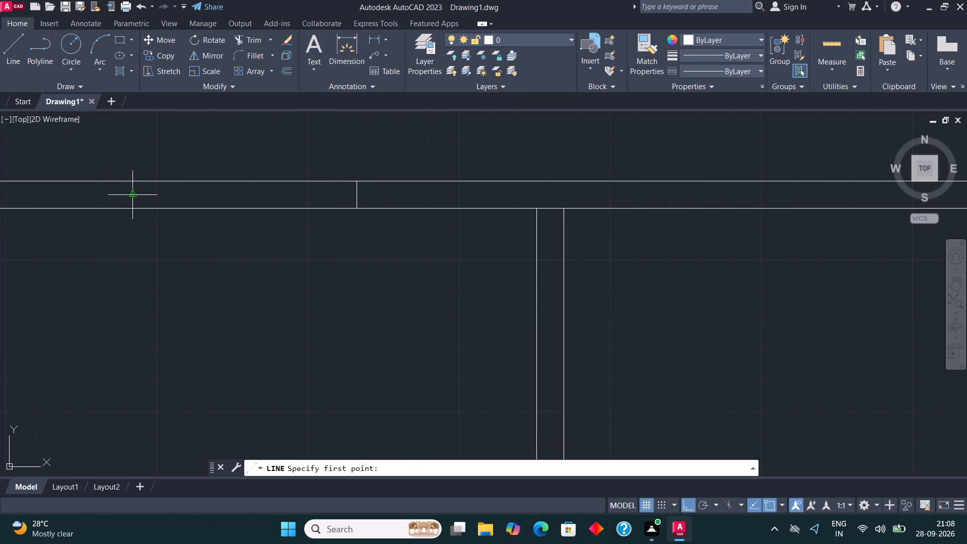
left_click(133, 194)
left_click(361, 194)
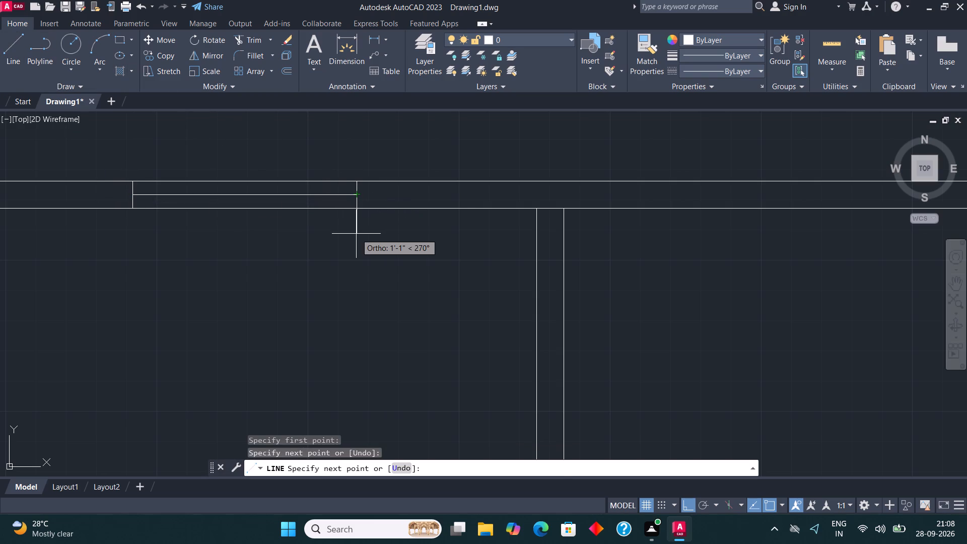
key("space")
Copy the upper-left room's top-wall window horizontally along the exterior top wall to above the upper-right room.
left_click(111, 228)
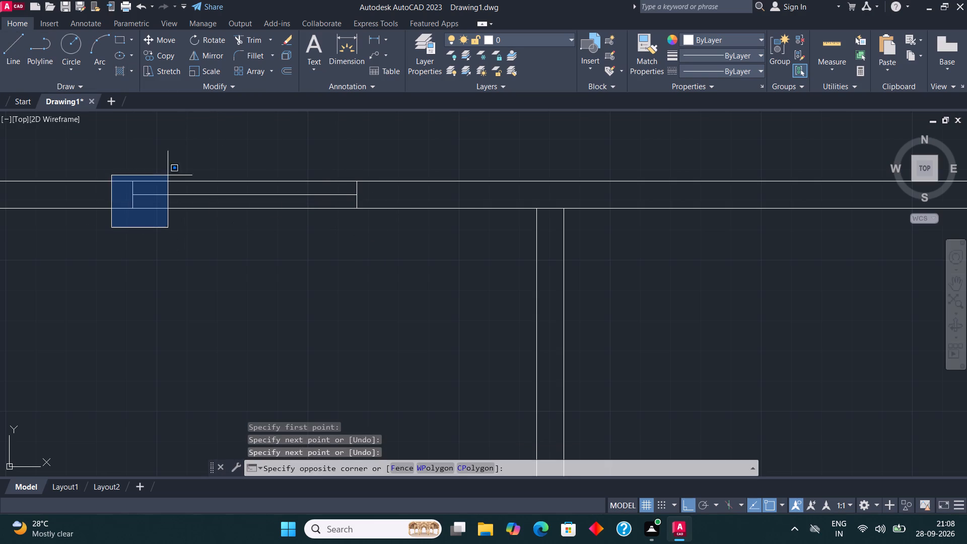
left_click(480, 161)
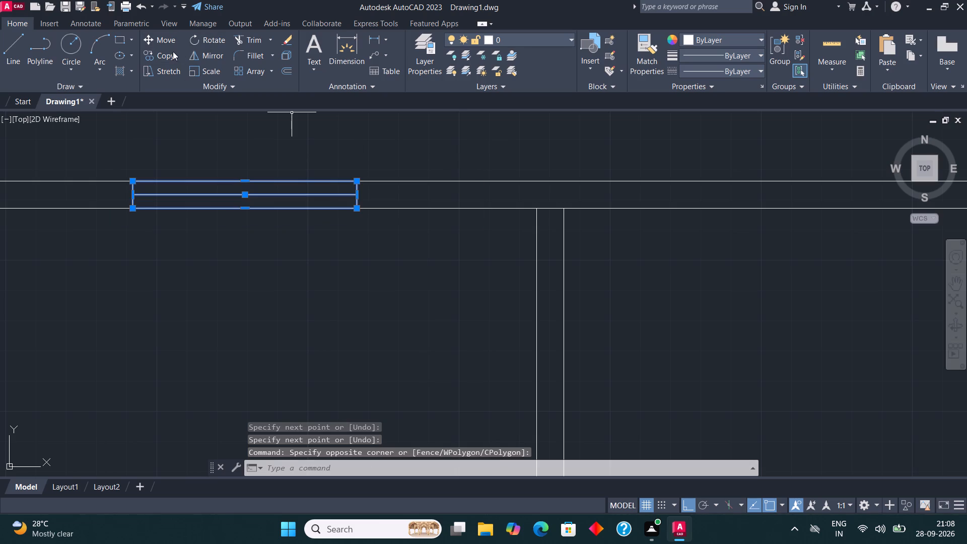
left_click(173, 51)
left_click(360, 181)
scroll(360, 183, "down", 4)
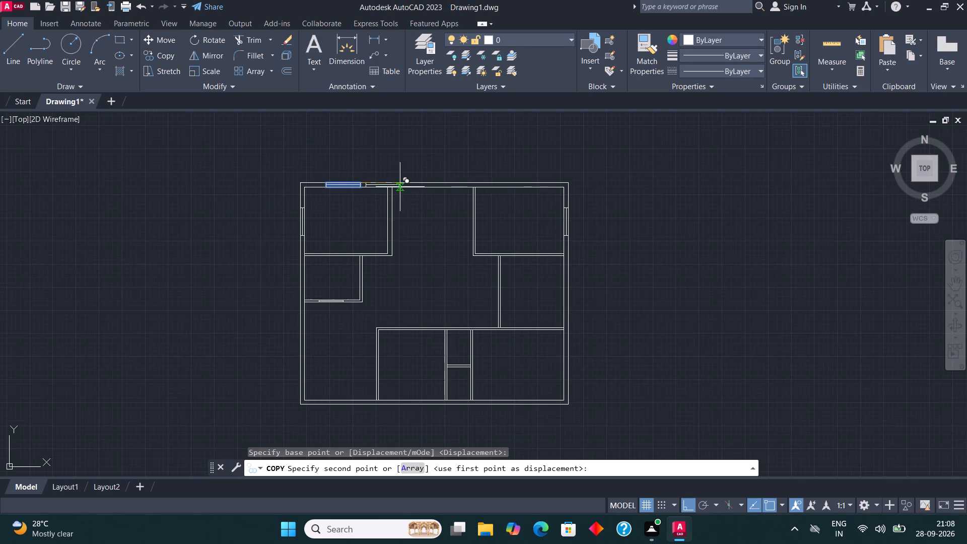
scroll(515, 187, "up", 3)
left_click(623, 168)
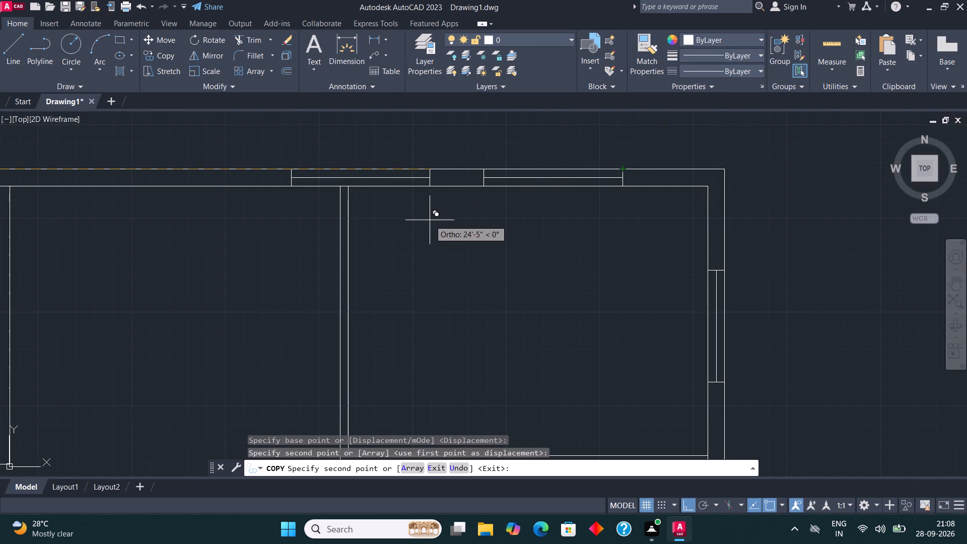
key("space")
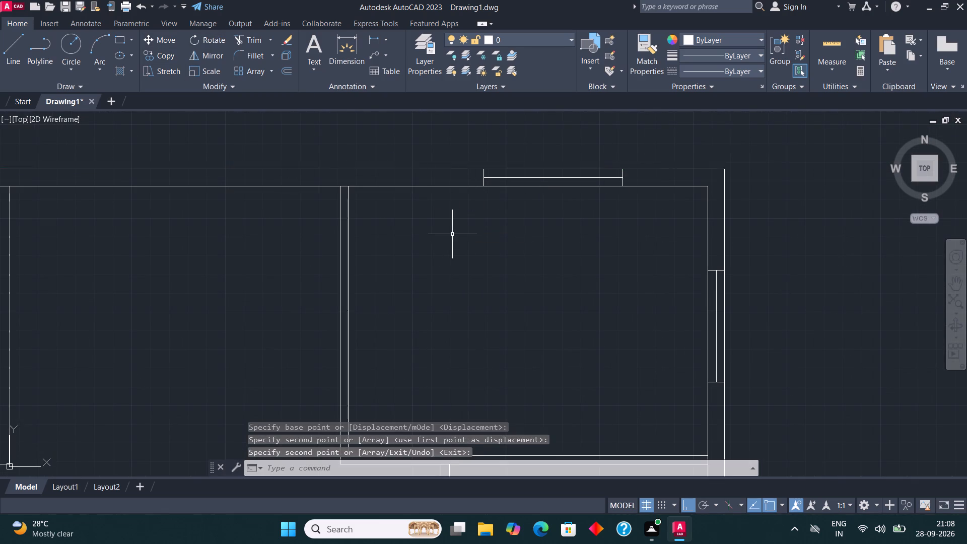
Copy the window in the upper-right room's exterior right wall straight down about 26'5" into the lower-right room's exterior right wall.
scroll(453, 234, "down", 2)
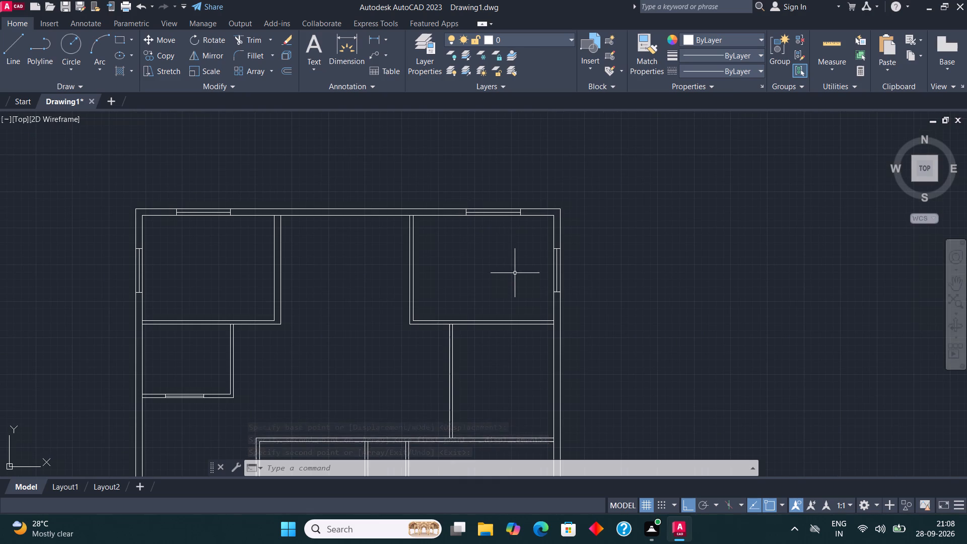
scroll(571, 297, "up", 1)
left_click(527, 306)
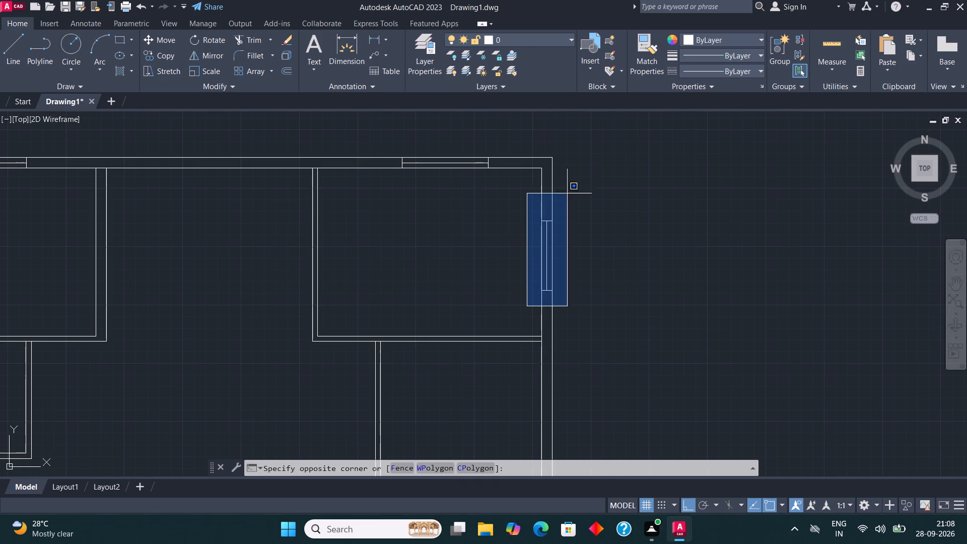
left_click(584, 202)
left_click(168, 60)
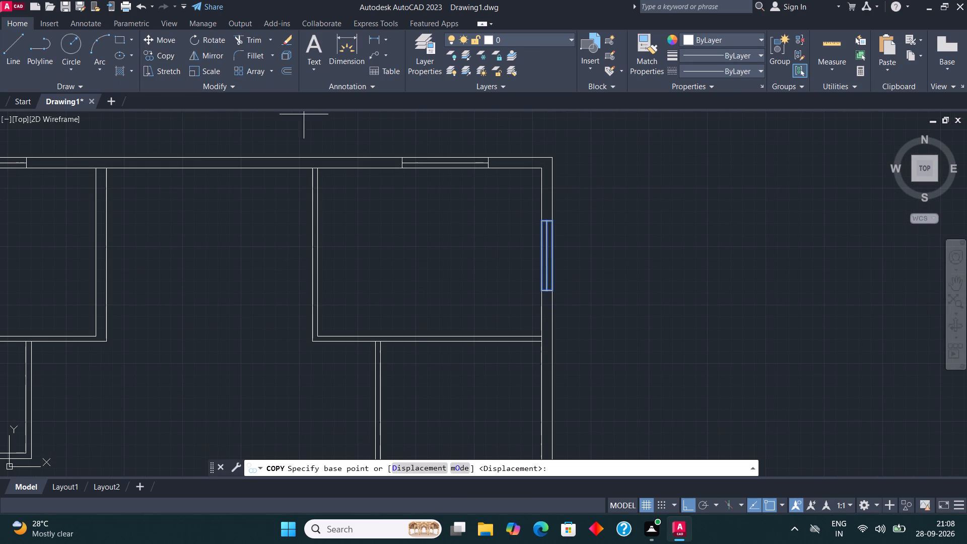
left_click(555, 289)
scroll(563, 235, "down", 3)
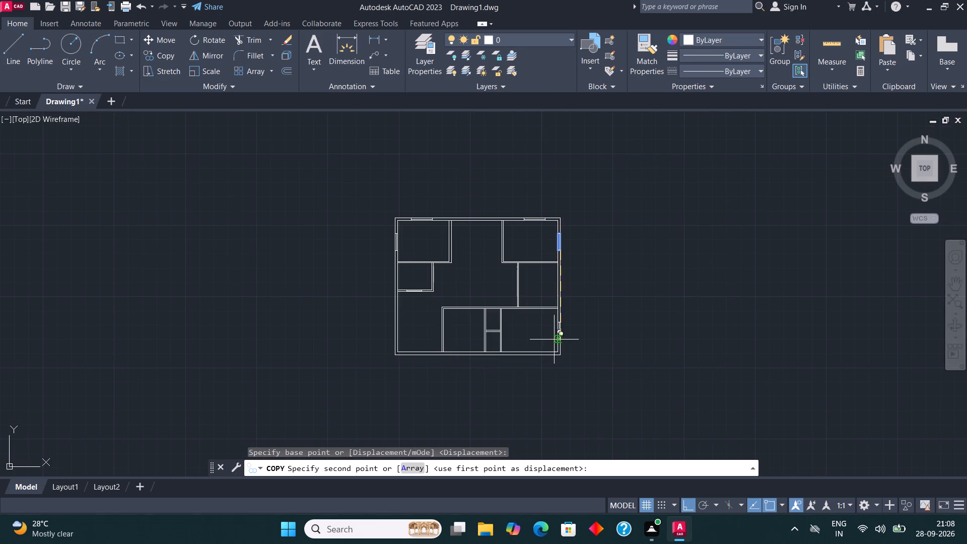
scroll(554, 343, "up", 3)
left_click(570, 340)
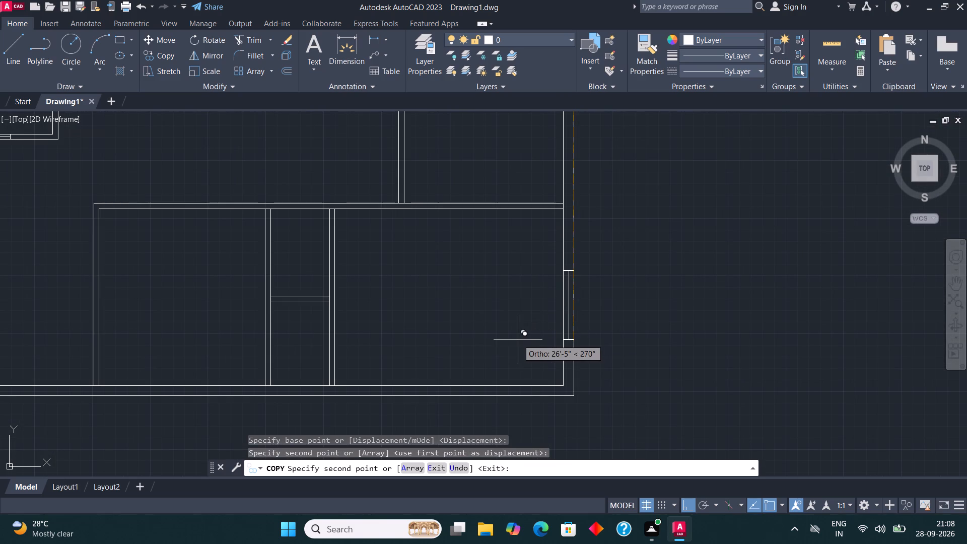
key("space")
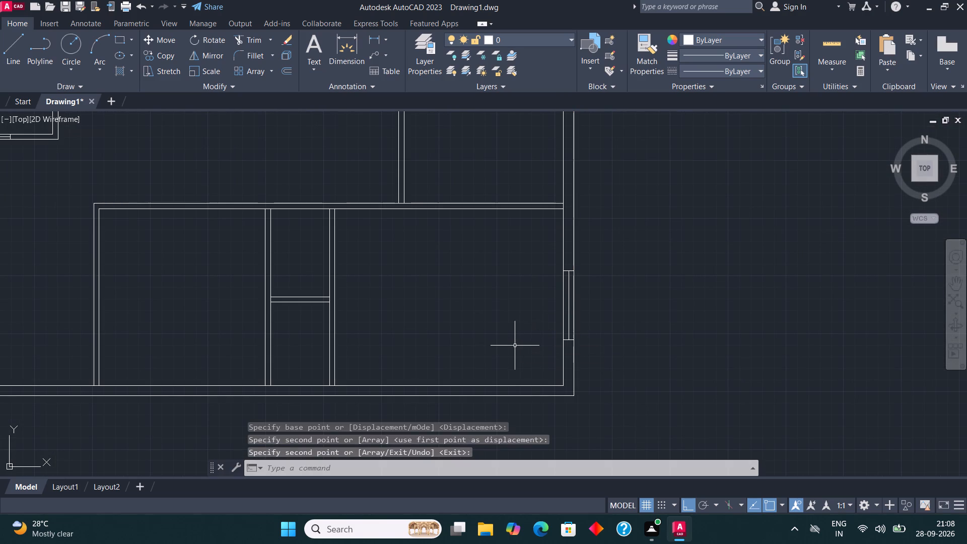
Copy the lower-right room's right-wall window straight up into the exterior right wall of the middle-right room.
scroll(526, 396, "down", 1)
scroll(552, 316, "up", 1)
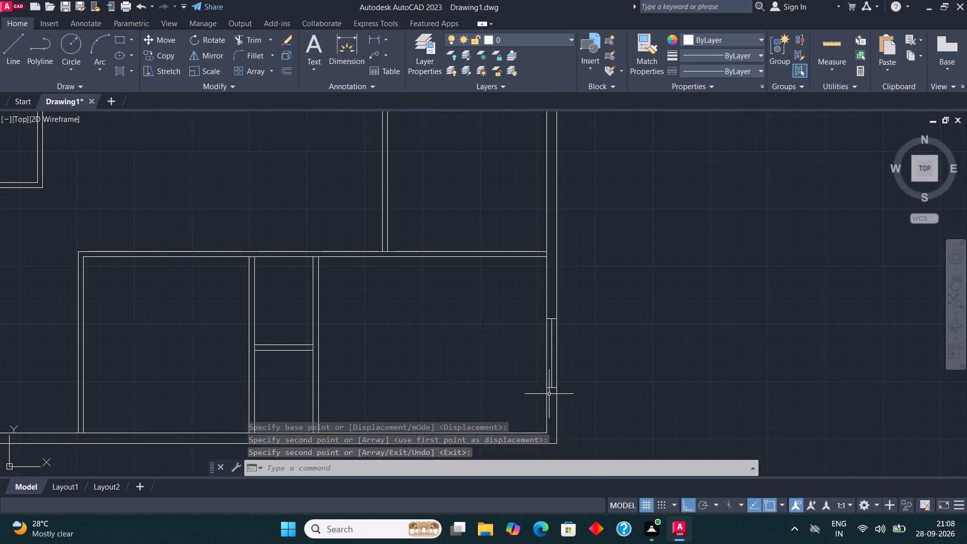
left_click(538, 389)
left_click(587, 297)
left_click(161, 56)
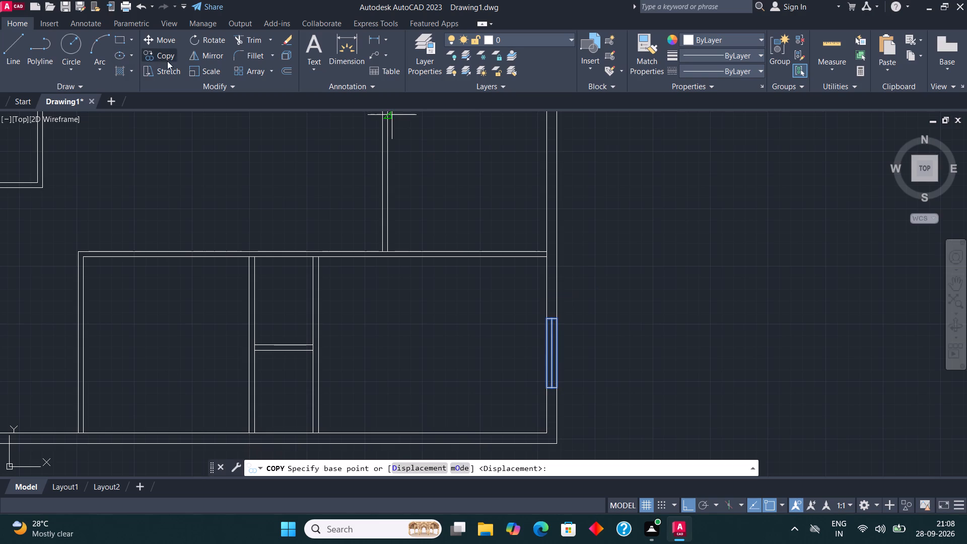
left_click(558, 318)
scroll(558, 318, "down", 1)
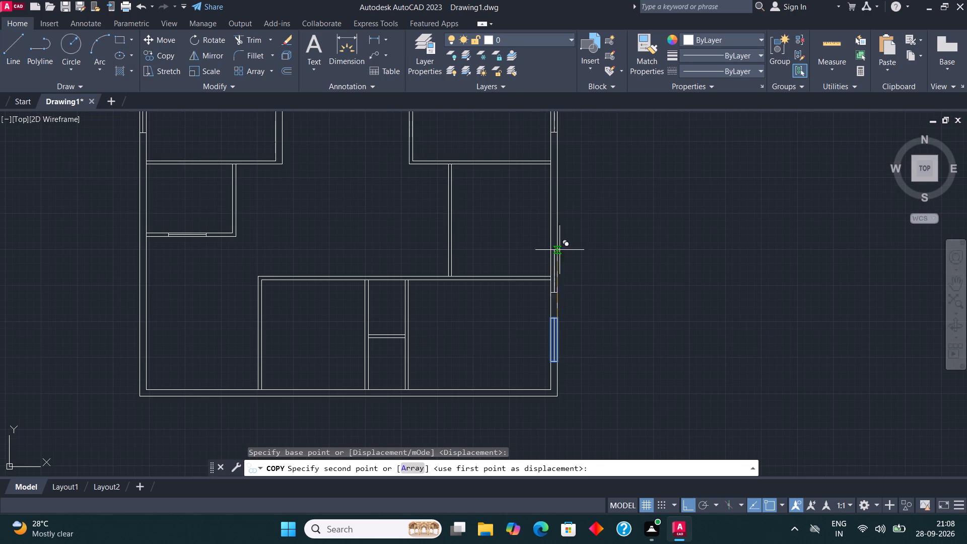
left_click(558, 196)
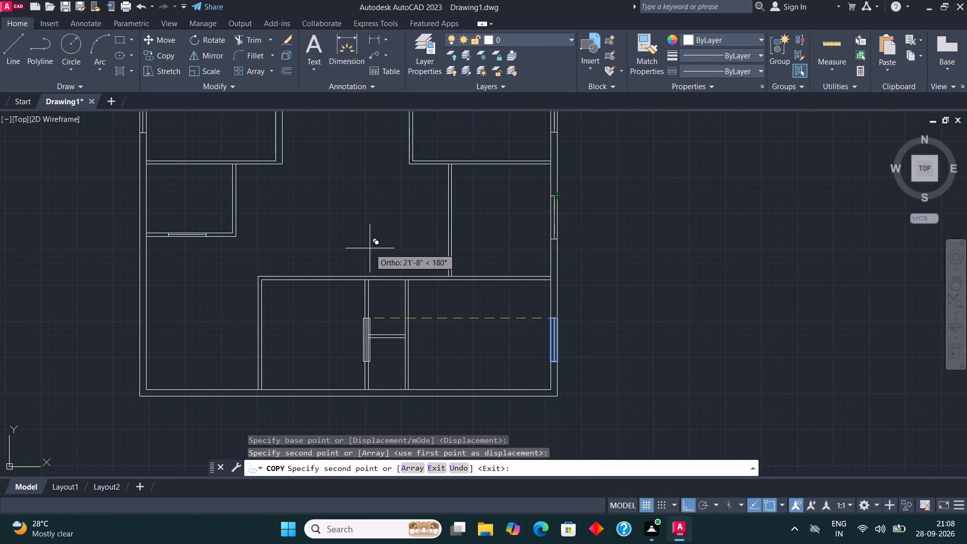
key("space")
Draw a rectangle with a vertical centre line in the partition beside the lower-right room, from the small rooms' cross partition to the exterior bottom wall.
scroll(514, 236, "down", 2)
scroll(470, 318, "up", 3)
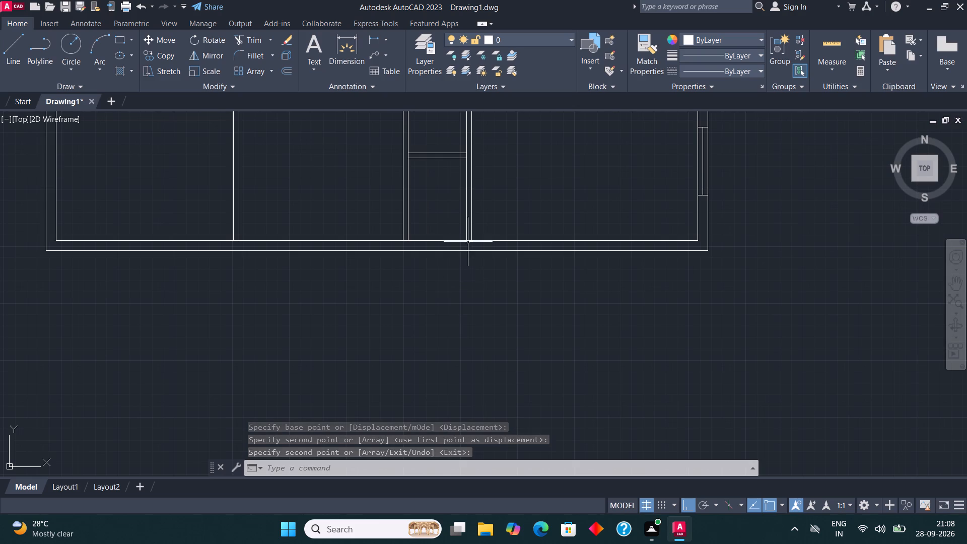
scroll(463, 169, "up", 3)
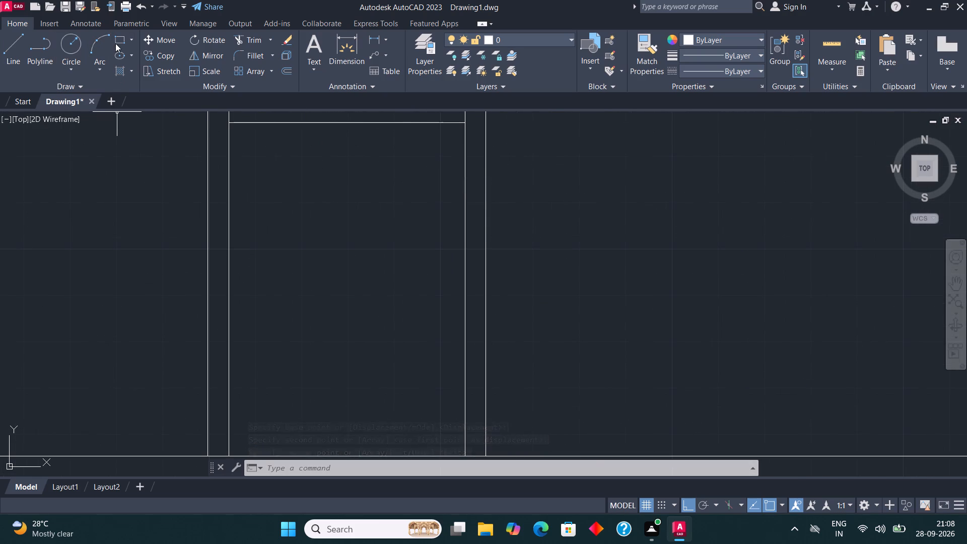
left_click(116, 43)
scroll(321, 254, "down", 1)
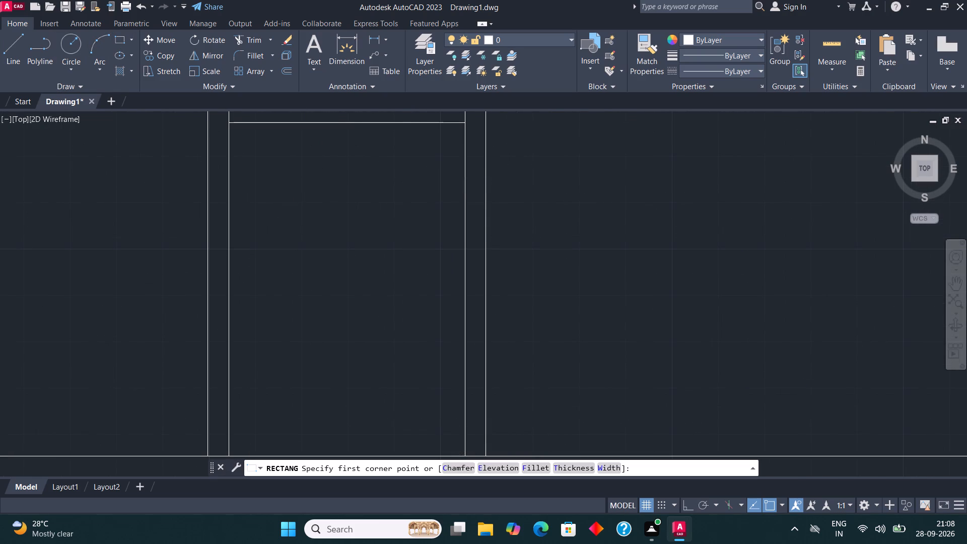
left_click(411, 175)
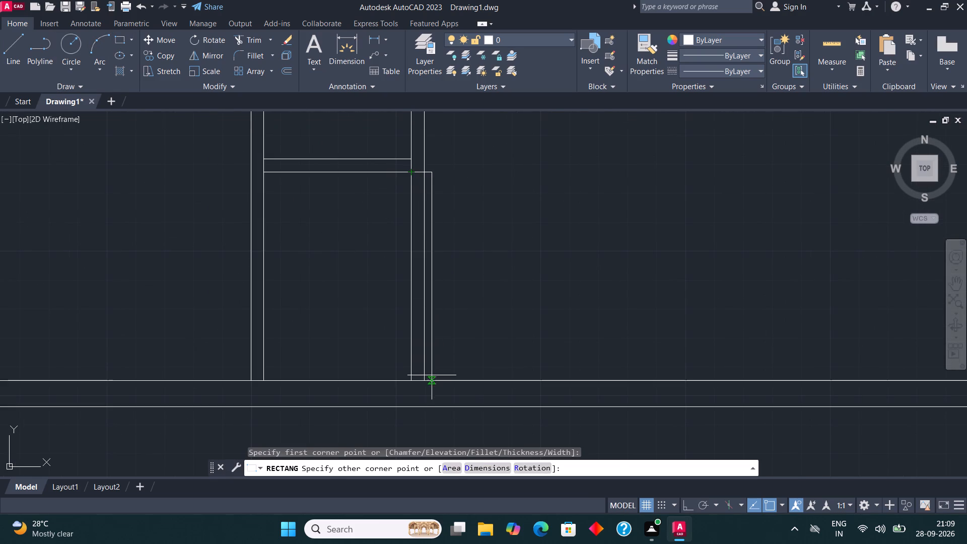
left_click(424, 382)
left_click(22, 44)
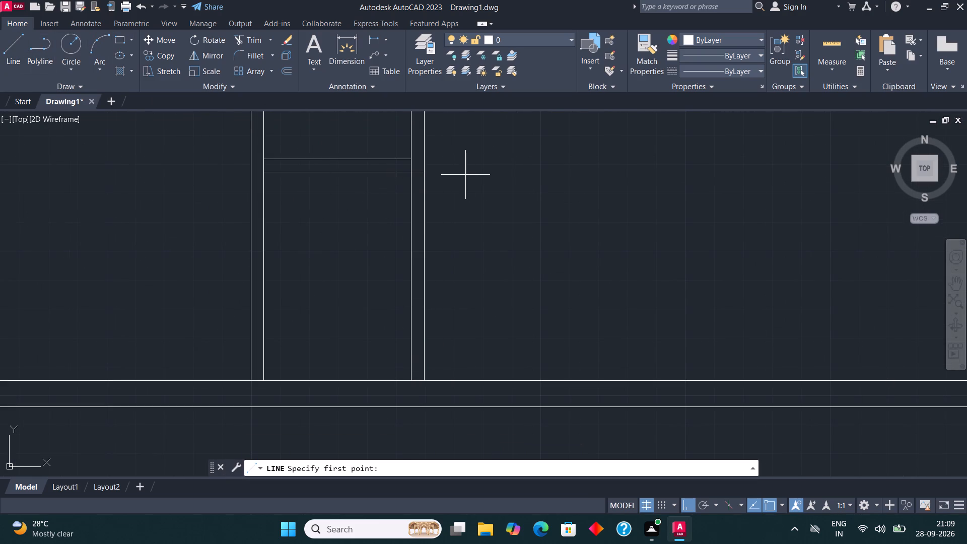
left_click(418, 176)
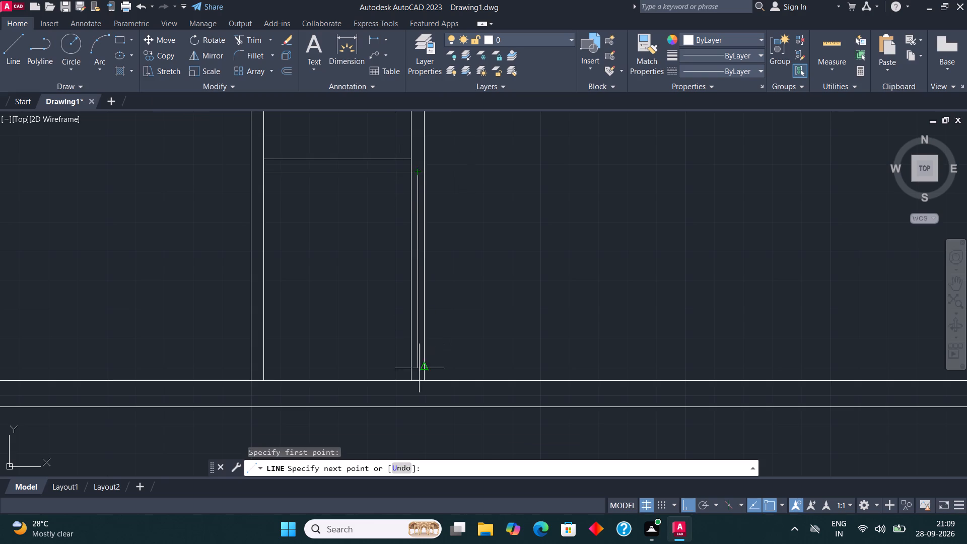
left_click(419, 378)
key("space")
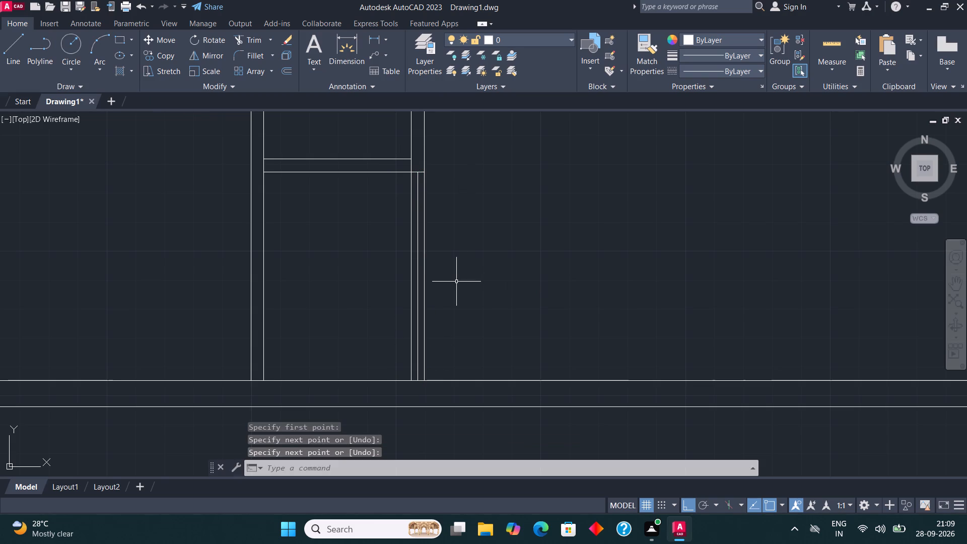
Continue the cross partition's upper line across the vertical partition beside the lower-right room and trim the overhang at its far face.
scroll(465, 333, "down", 2)
scroll(440, 263, "up", 3)
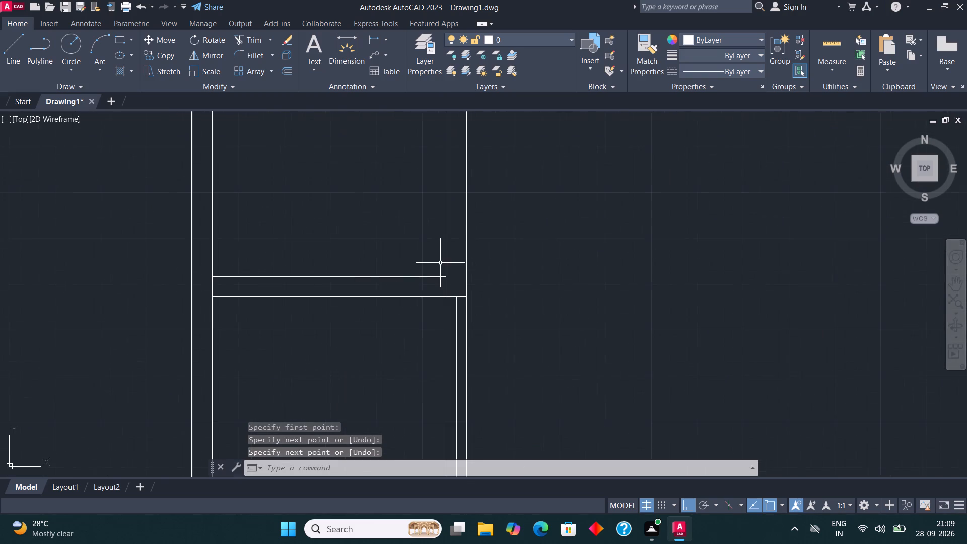
scroll(370, 267, "up", 1)
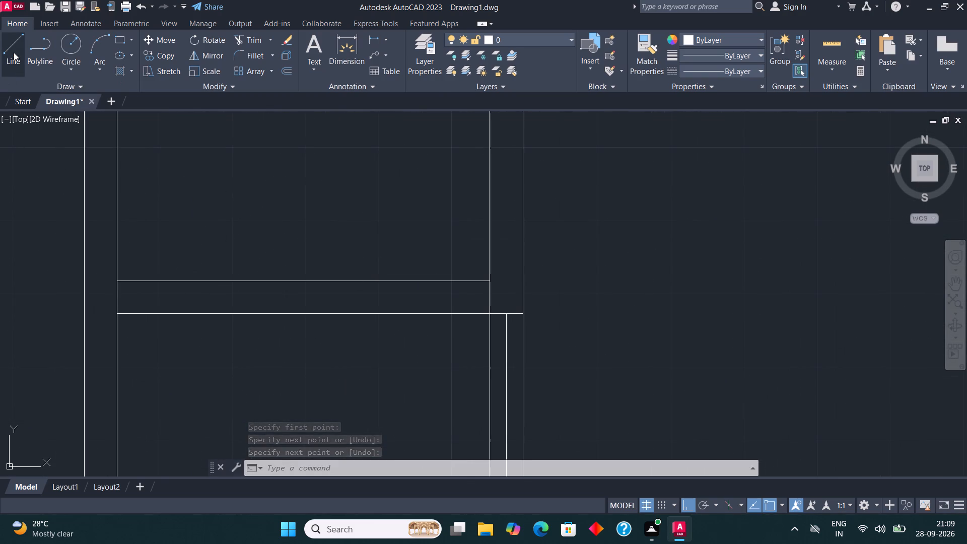
left_click(14, 52)
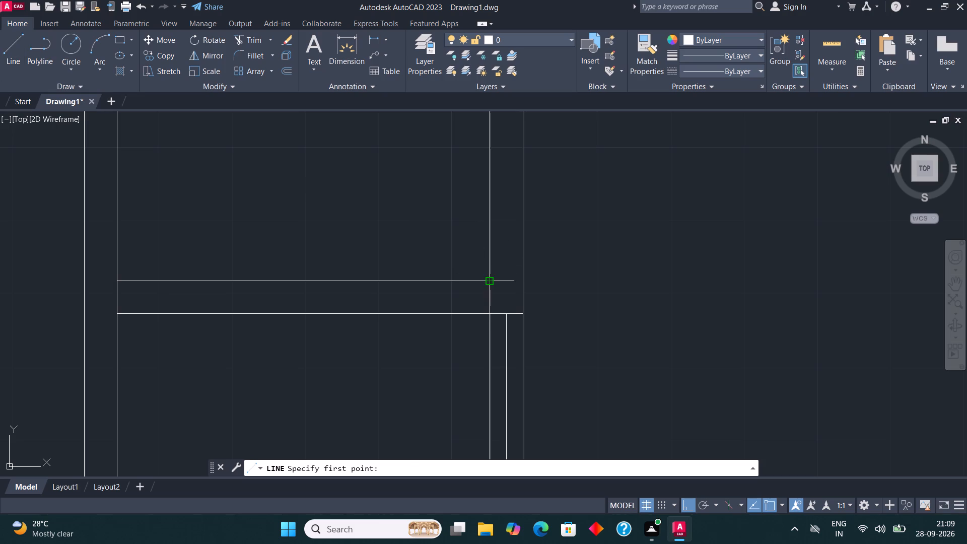
left_click(490, 281)
left_click(586, 281)
left_click(264, 42)
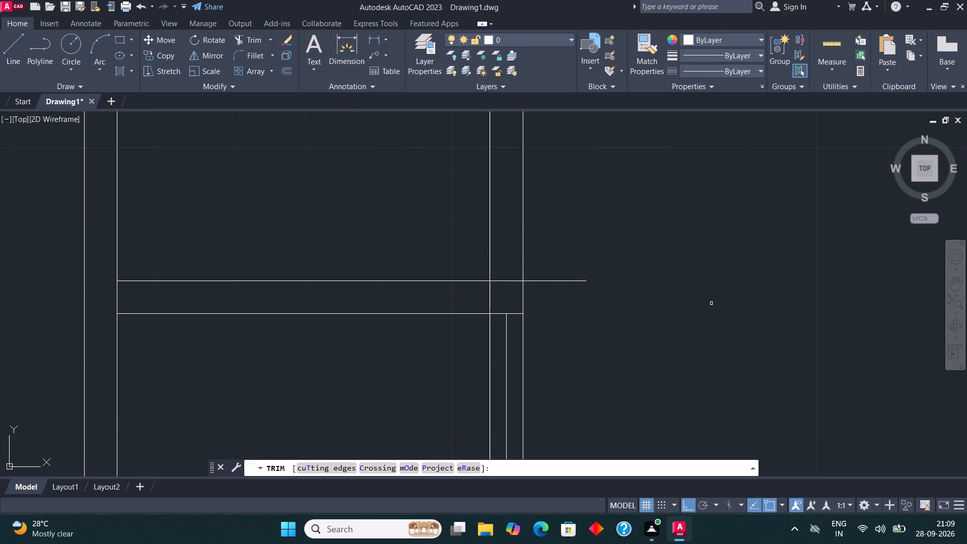
left_click(569, 313)
left_click(544, 199)
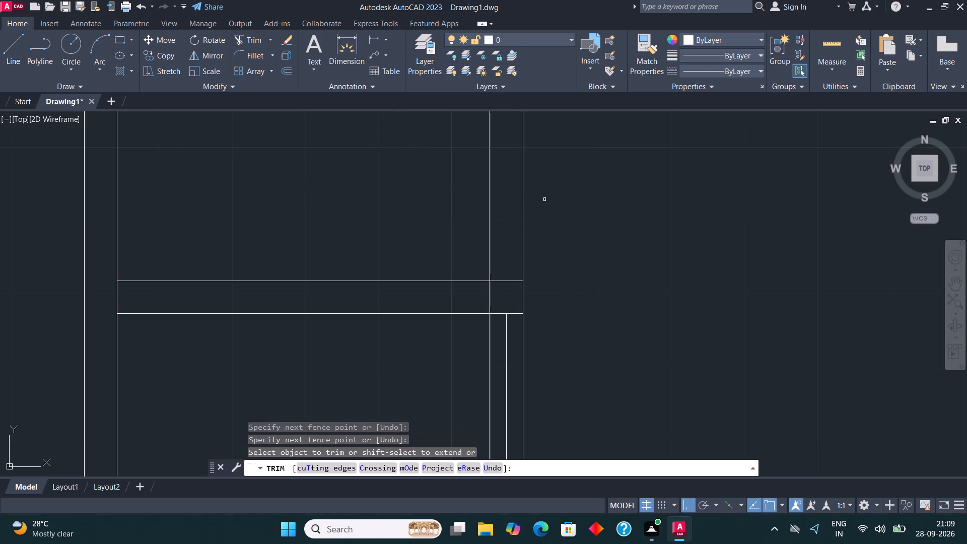
Draw a window rectangle with a horizontal centre line in the cross partition between the two small lower rooms.
left_click(119, 44)
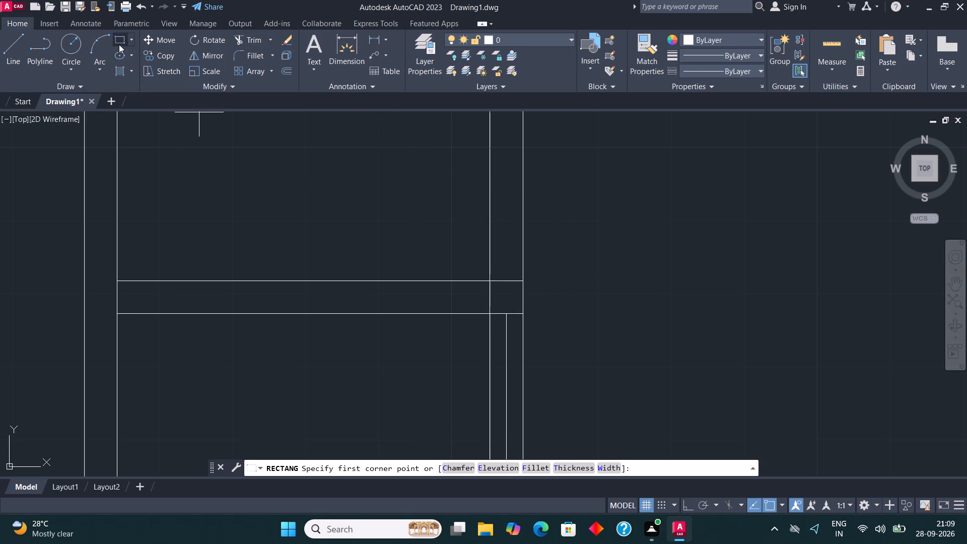
left_click(244, 279)
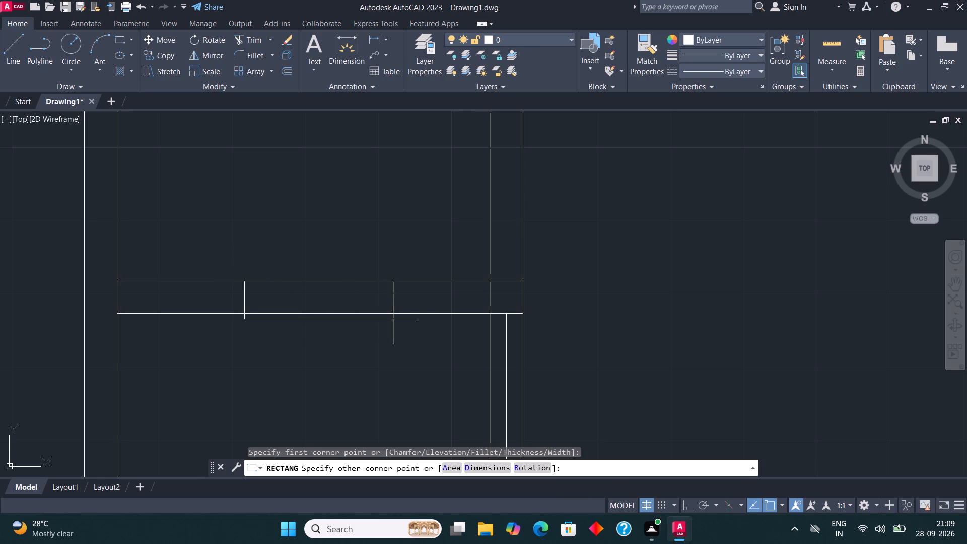
left_click(397, 316)
left_click(19, 47)
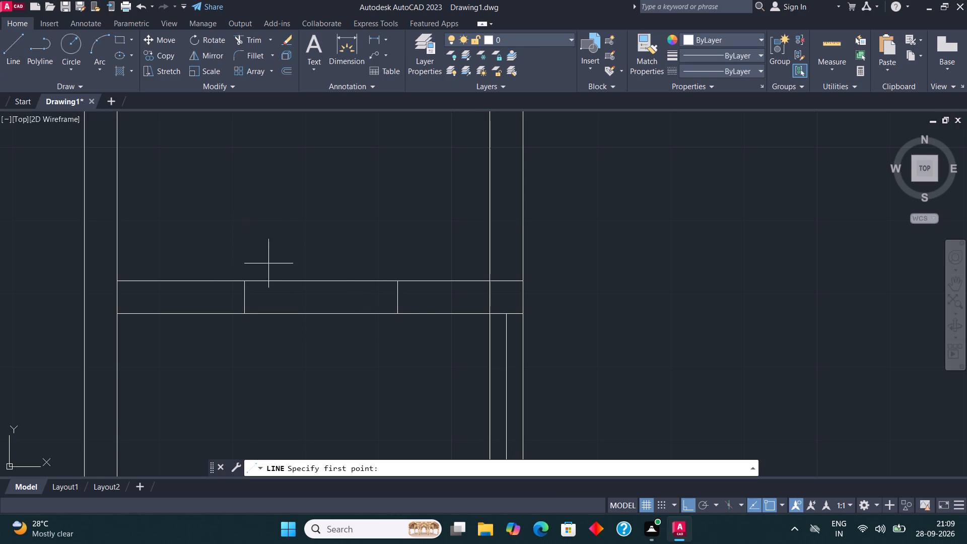
left_click(244, 298)
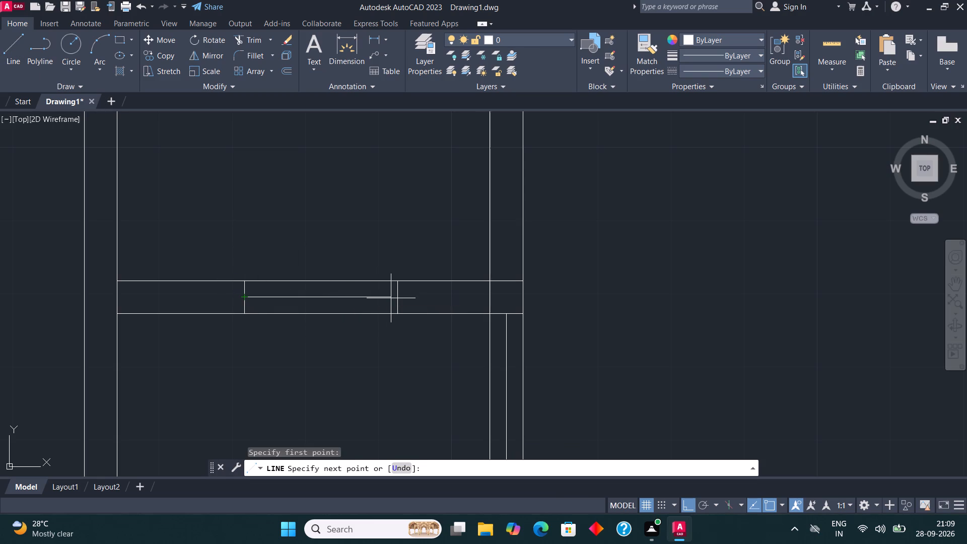
left_click(397, 298)
key("space")
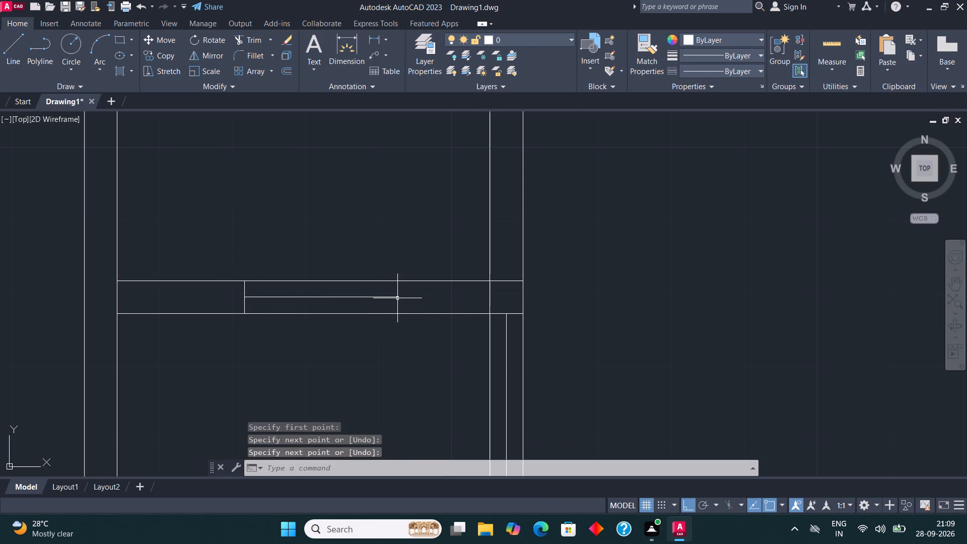
Draw a window rectangle with a horizontal centre line in the exterior bottom wall below the room adjoining the small rooms' left partition.
scroll(406, 303, "down", 2)
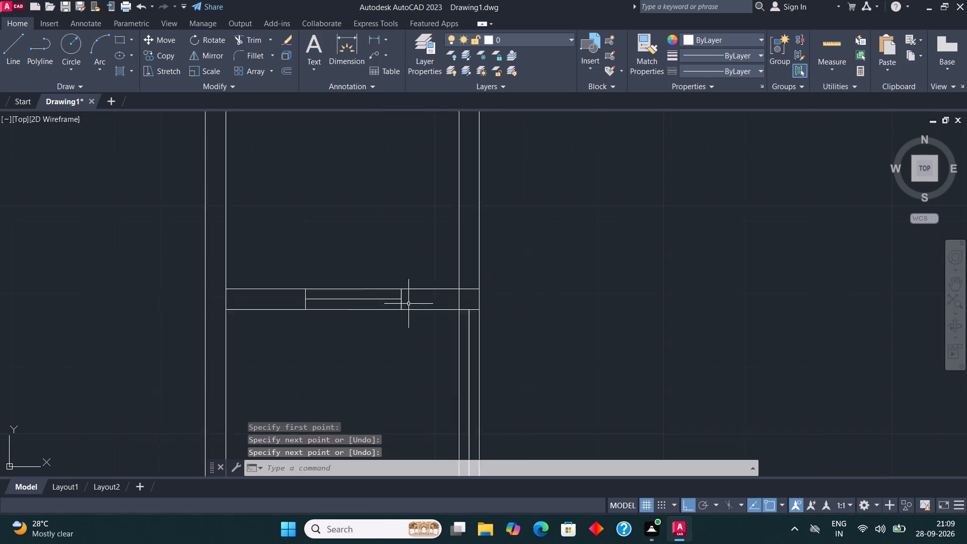
scroll(422, 306, "down", 3)
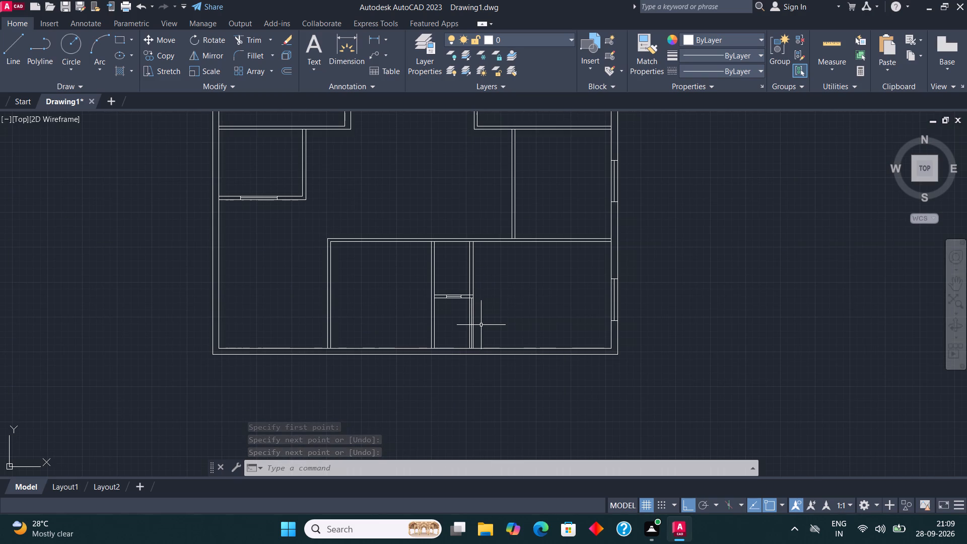
scroll(393, 373, "up", 3)
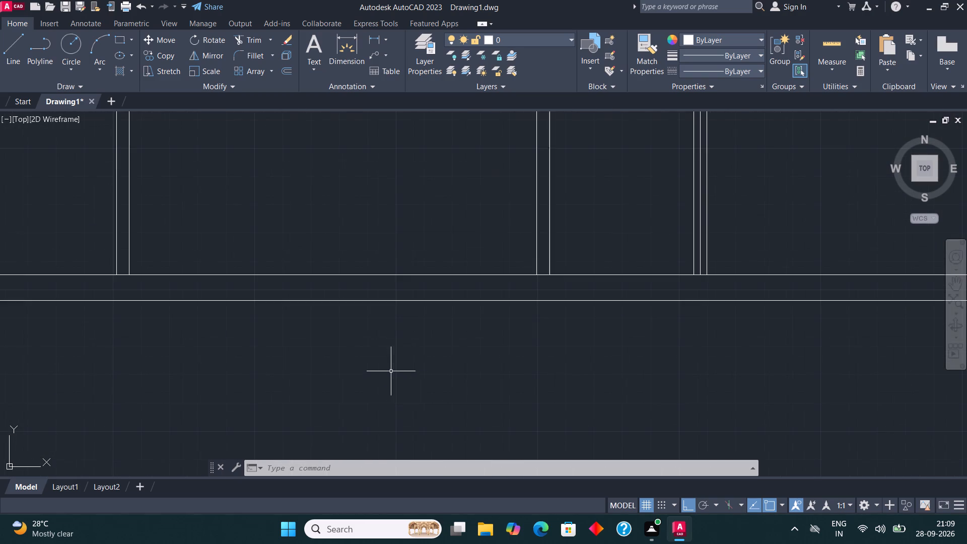
left_click(114, 41)
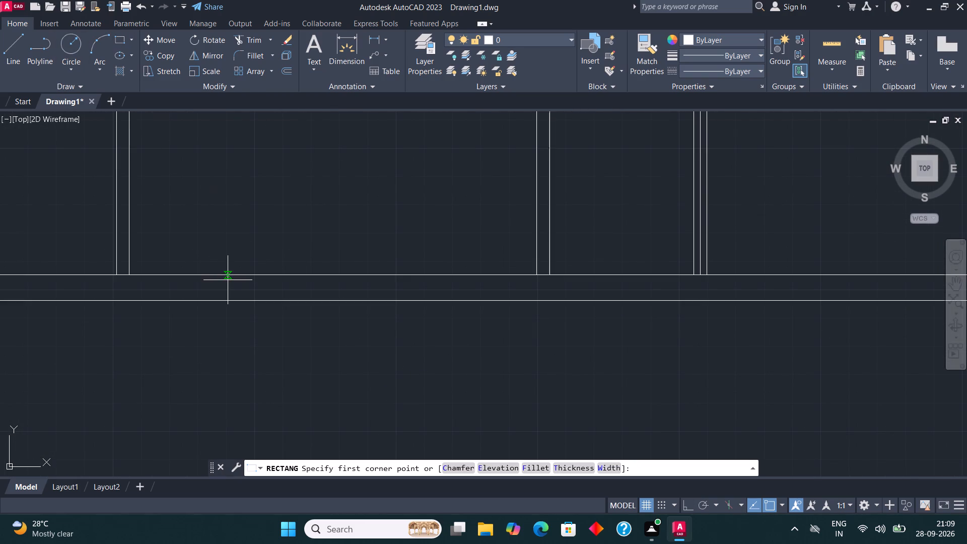
left_click(235, 275)
left_click(458, 302)
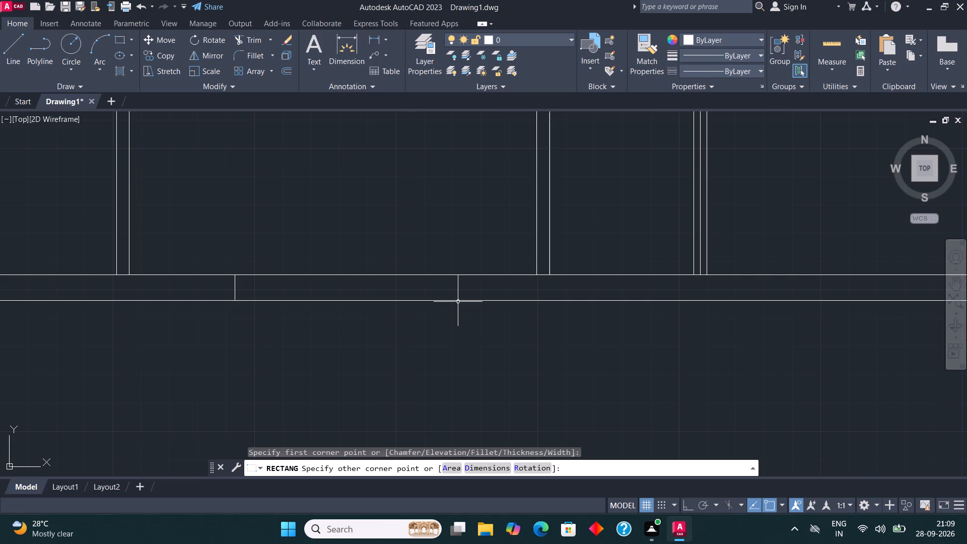
left_click(11, 45)
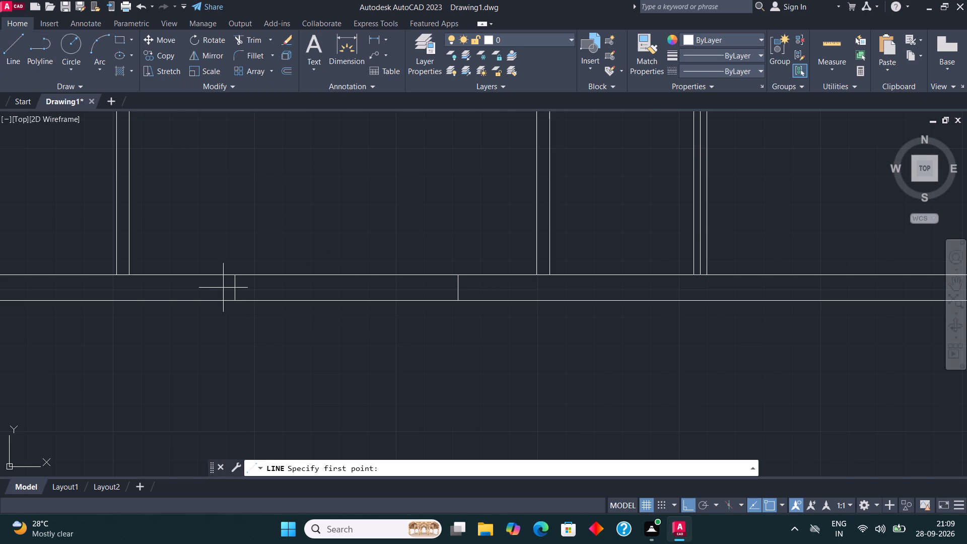
left_click(234, 290)
left_click(458, 285)
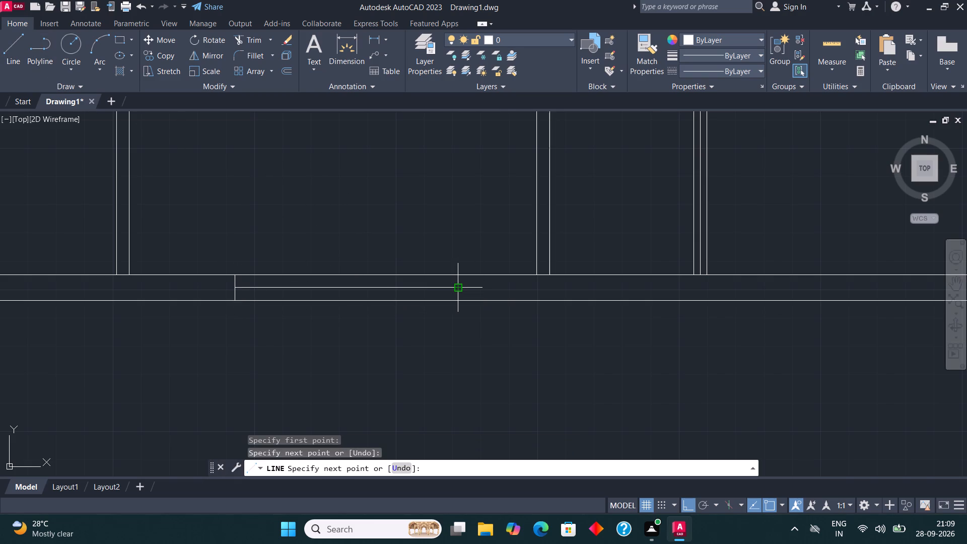
key("space")
scroll(457, 296, "down", 3)
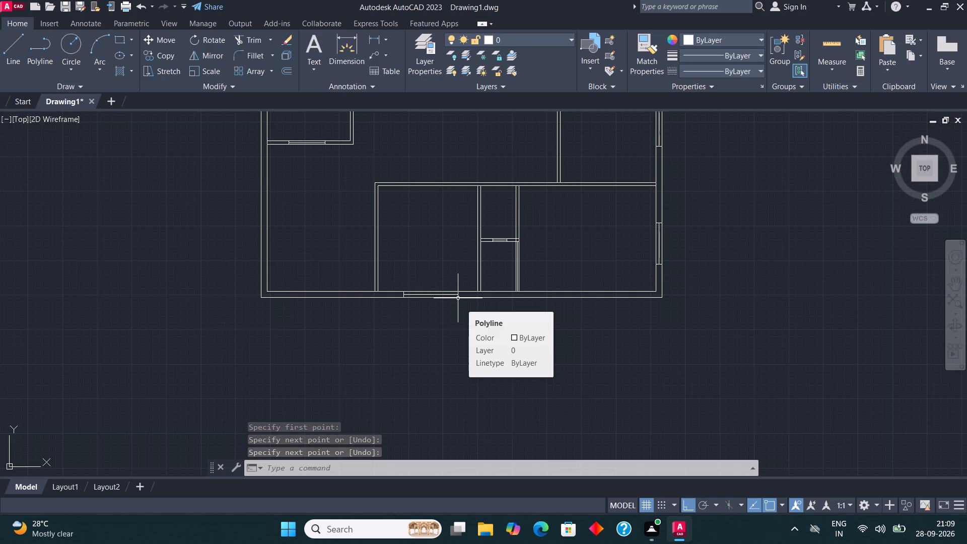
Draw a window rectangle with a vertical centre line in the left partition of the middle room on the plan's right side.
scroll(458, 304, "down", 3)
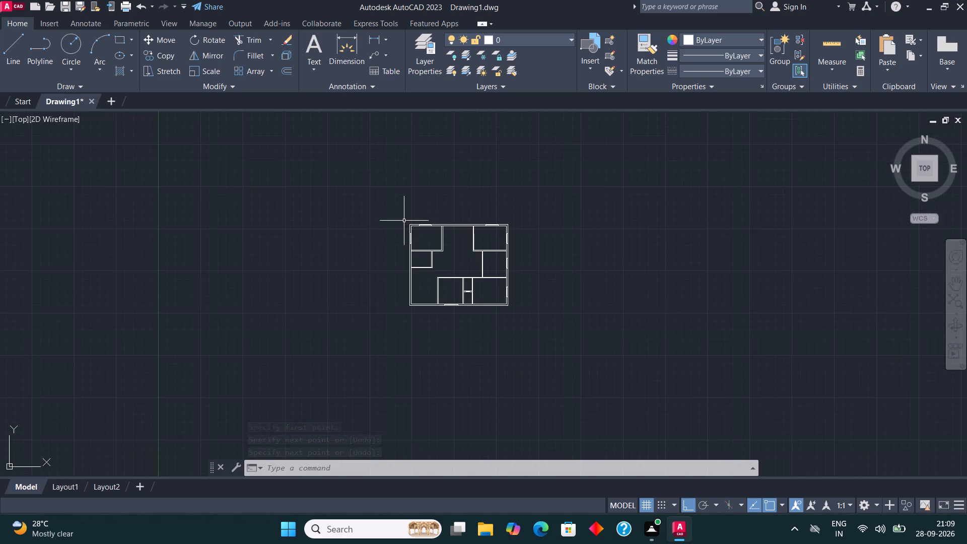
scroll(404, 221, "up", 2)
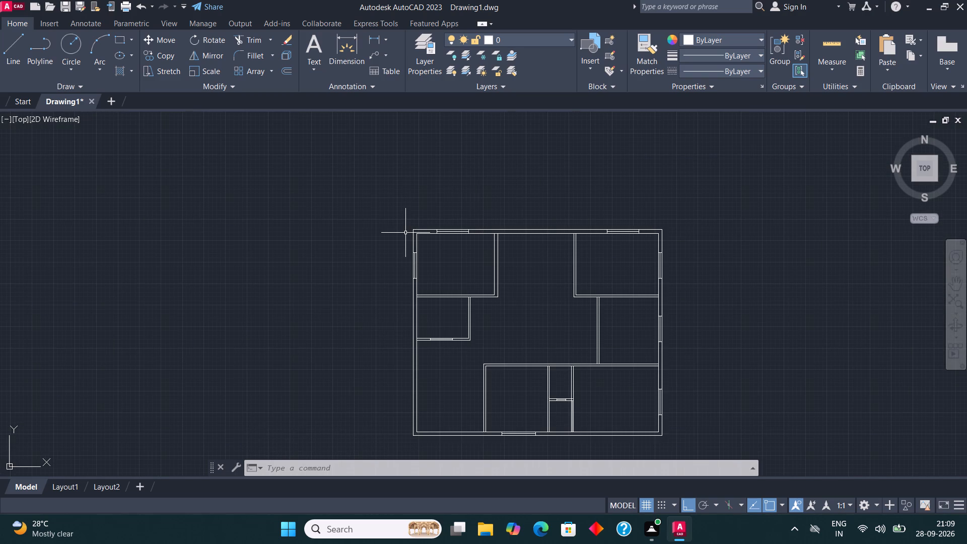
scroll(612, 356, "up", 3)
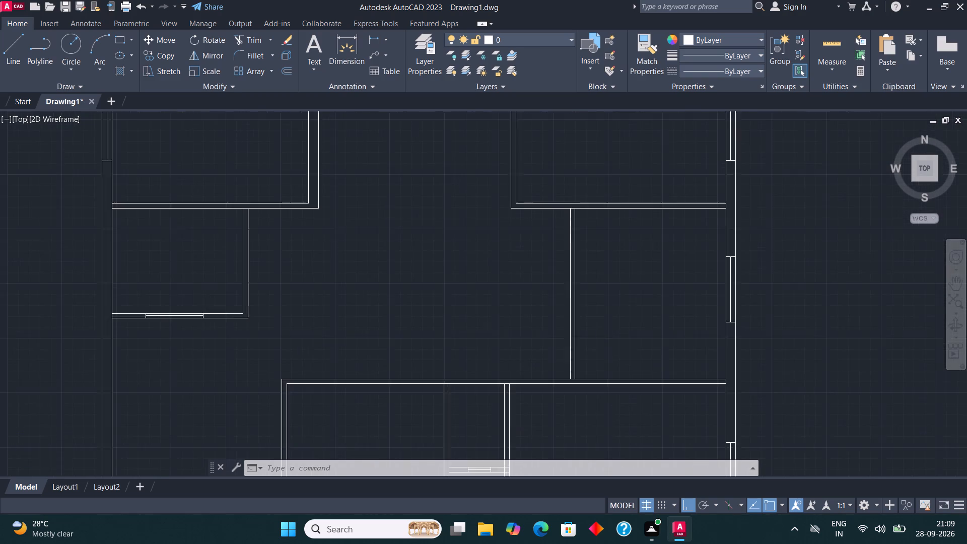
left_click(123, 42)
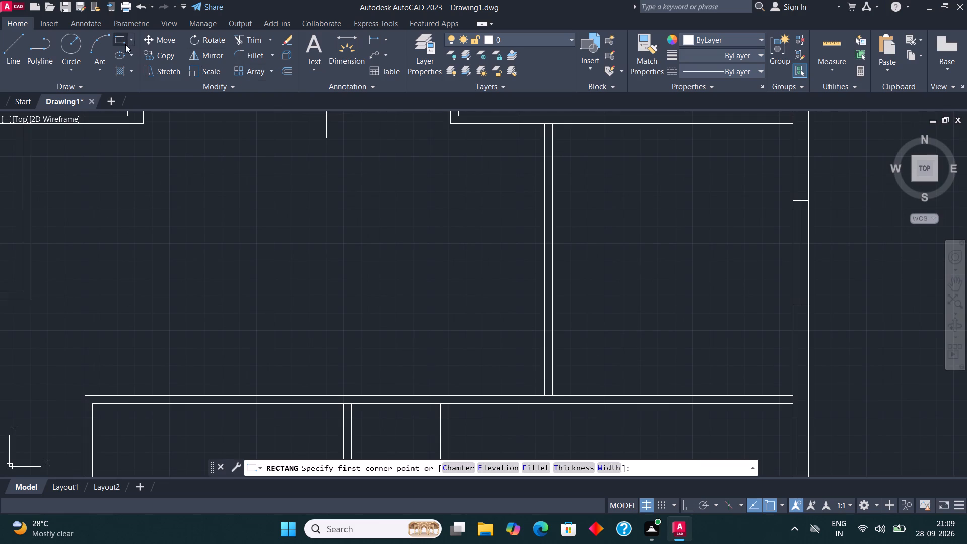
left_click(544, 191)
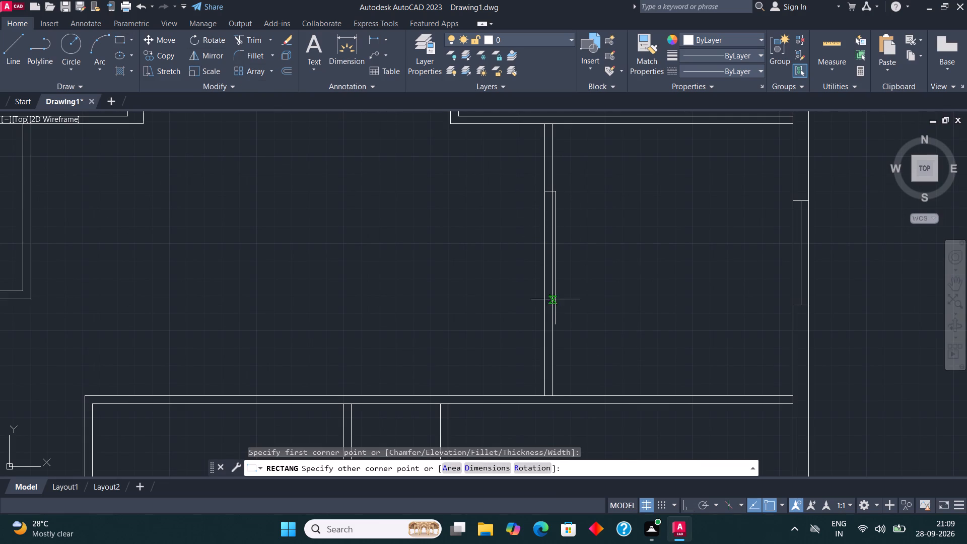
left_click(554, 316)
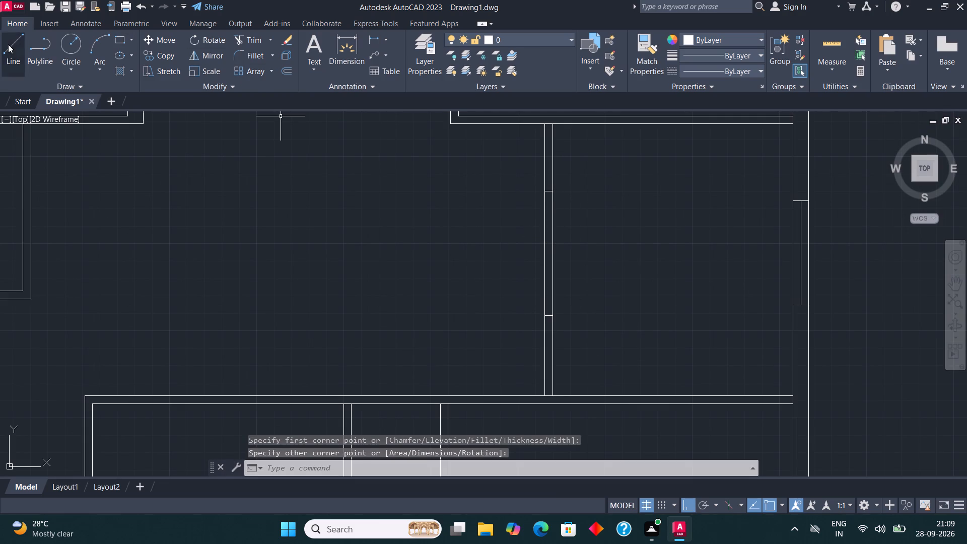
left_click(8, 44)
left_click(552, 191)
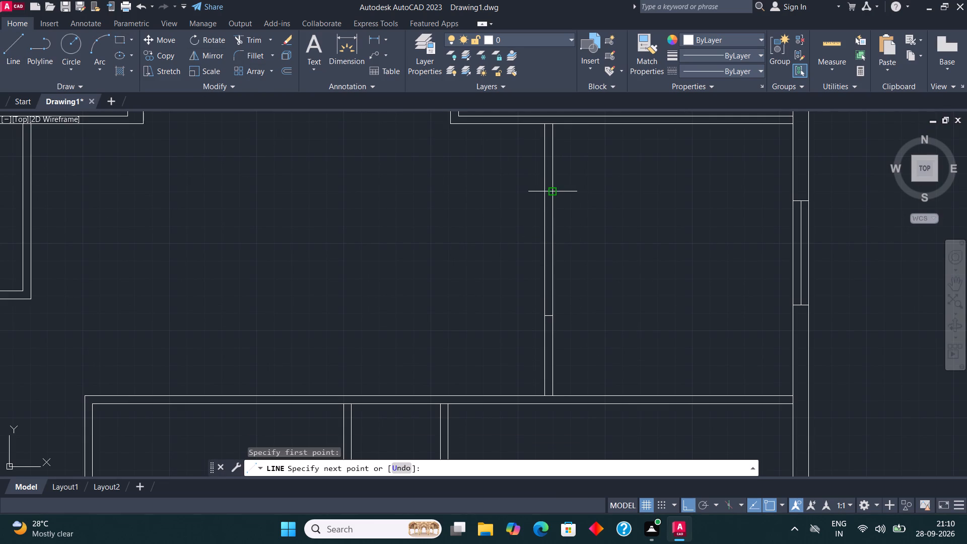
scroll(554, 223, "up", 2)
left_click(537, 144)
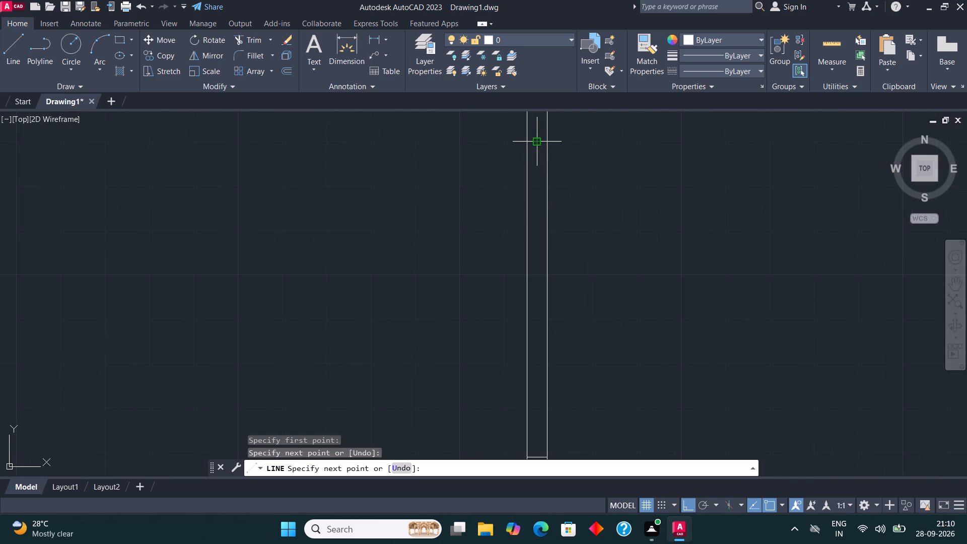
scroll(521, 259, "down", 2)
scroll(524, 333, "up", 3)
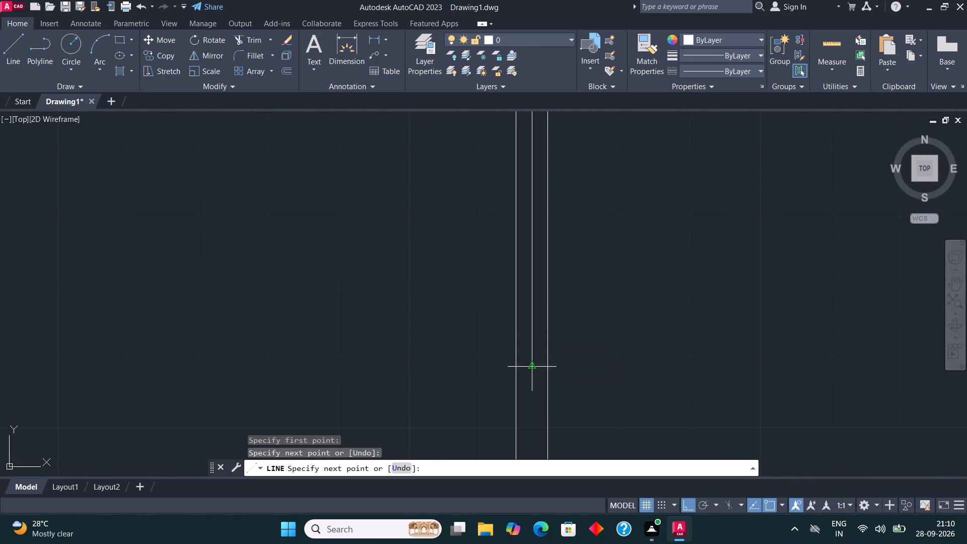
left_click(535, 365)
key("space")
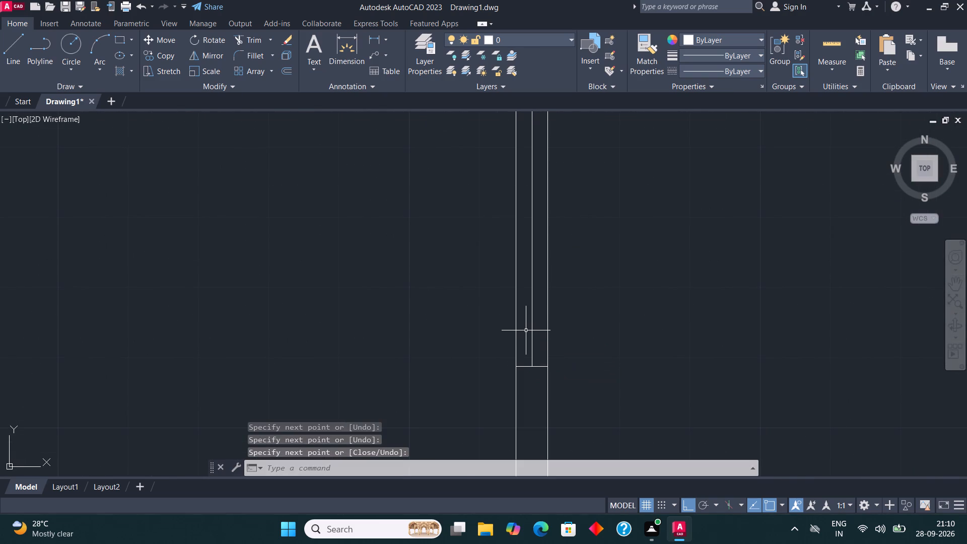
Open the tool palettes and insert the Door - Imperial block in the empty space left of the plan.
scroll(526, 341, "down", 6)
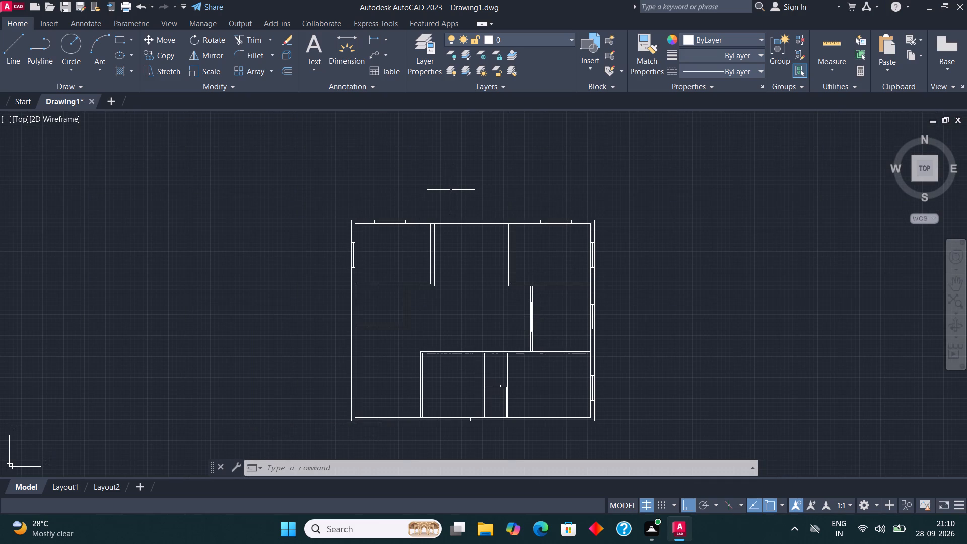
type("too")
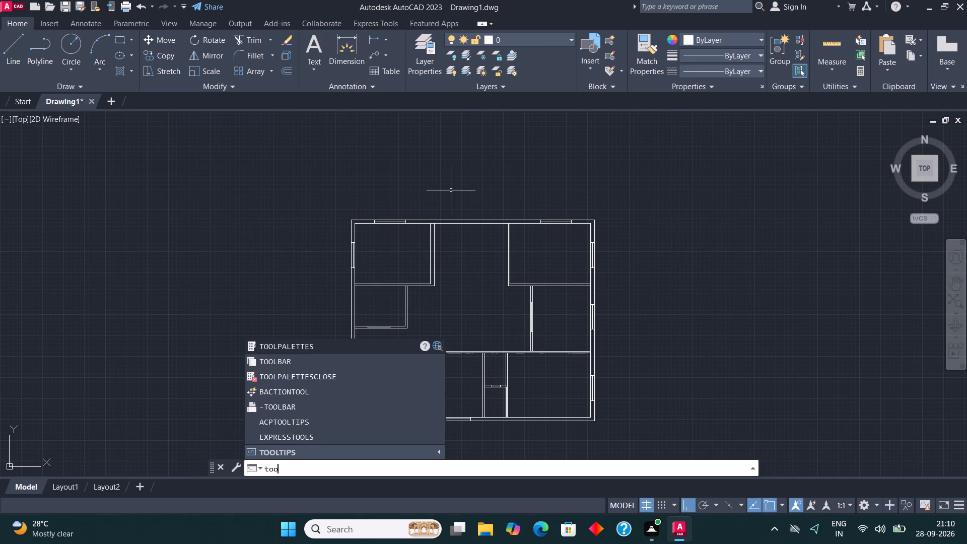
left_click(292, 350)
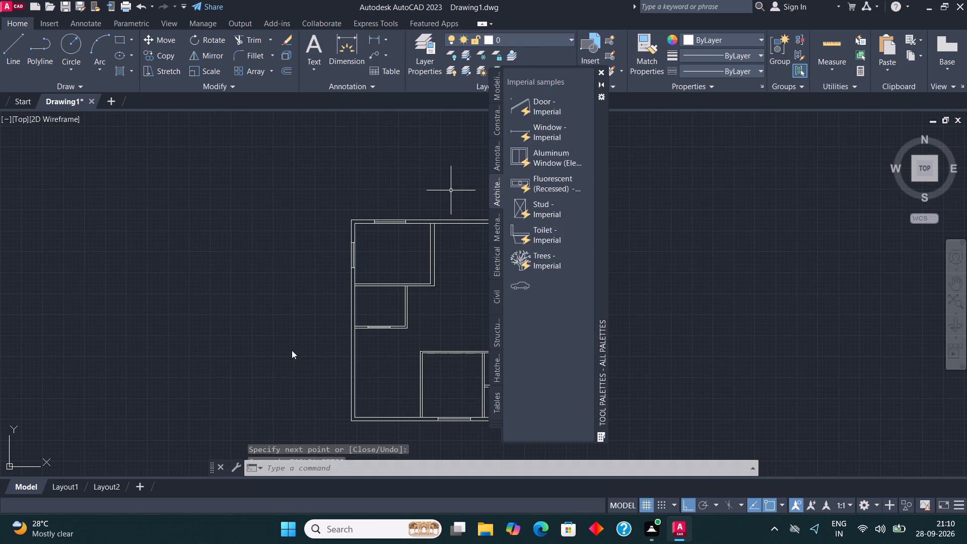
left_click(551, 117)
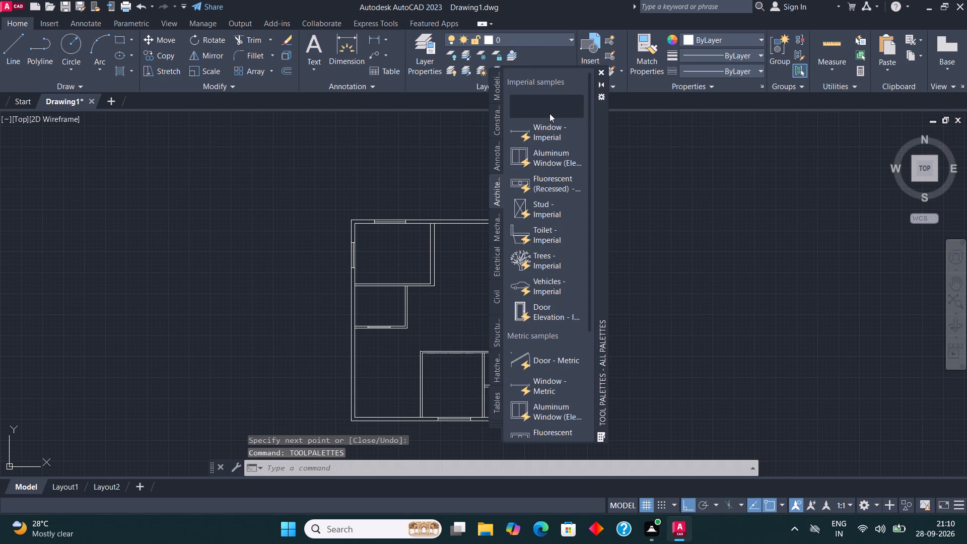
left_click(549, 113)
left_click(241, 259)
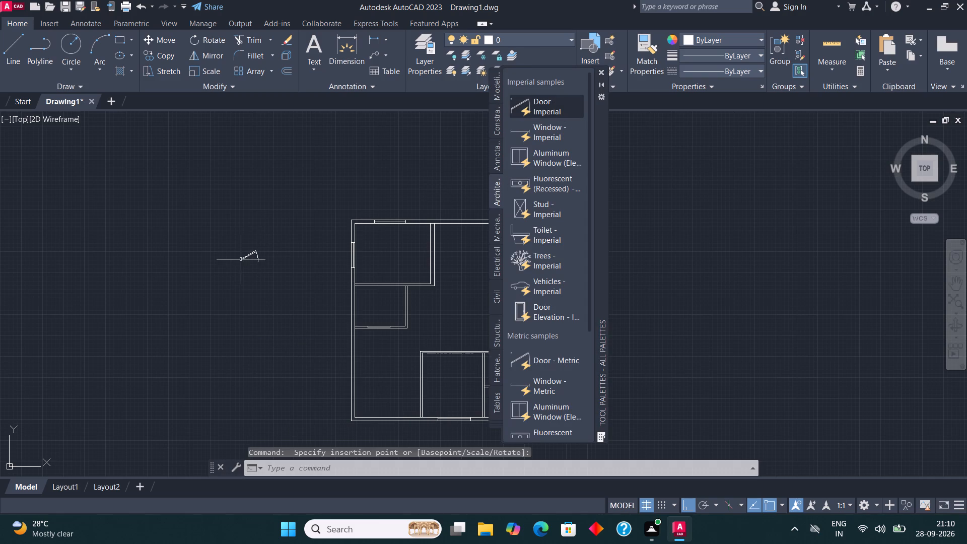
Insert the Toilet - Imperial block below the door and close the tool palettes.
left_click(556, 232)
left_click(255, 303)
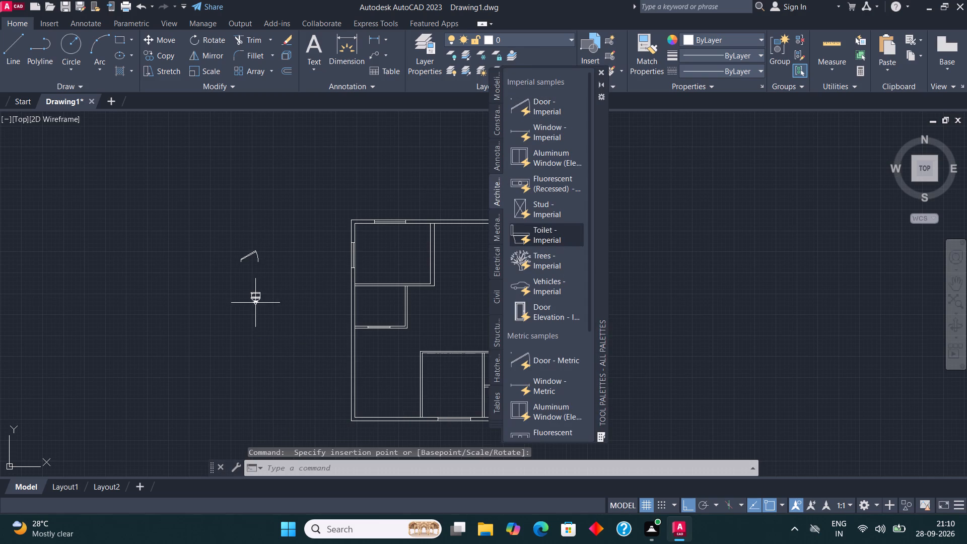
left_click(602, 72)
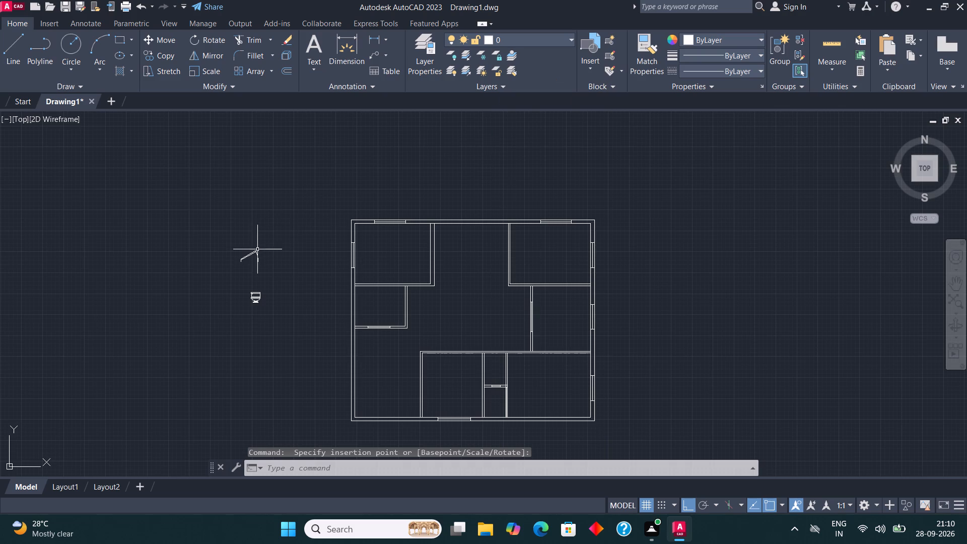
Set the inserted door block's opening angle to Open 90º.
scroll(257, 253, "up", 2)
left_click(231, 254)
left_click(203, 255)
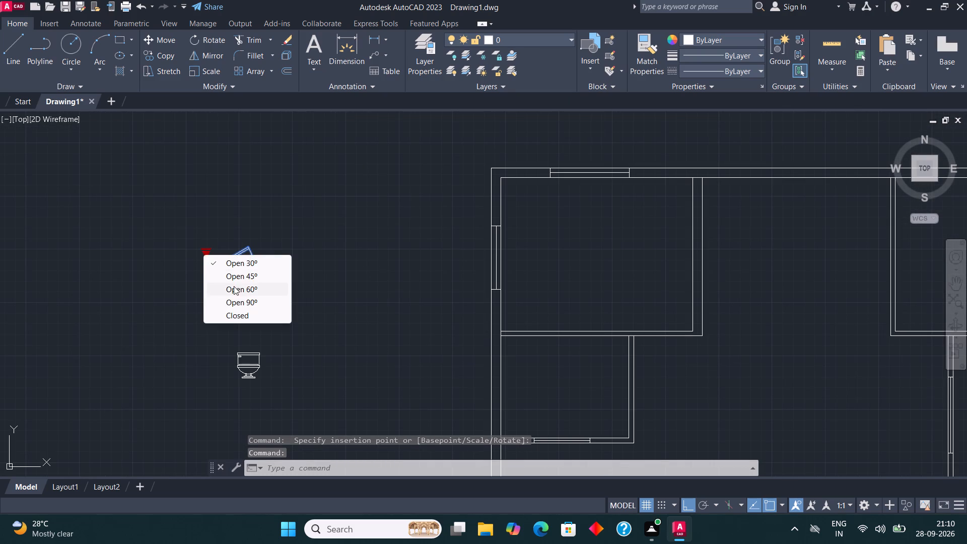
left_click(243, 298)
Change the toilet block's view to Elongated (Plan).
left_click(252, 360)
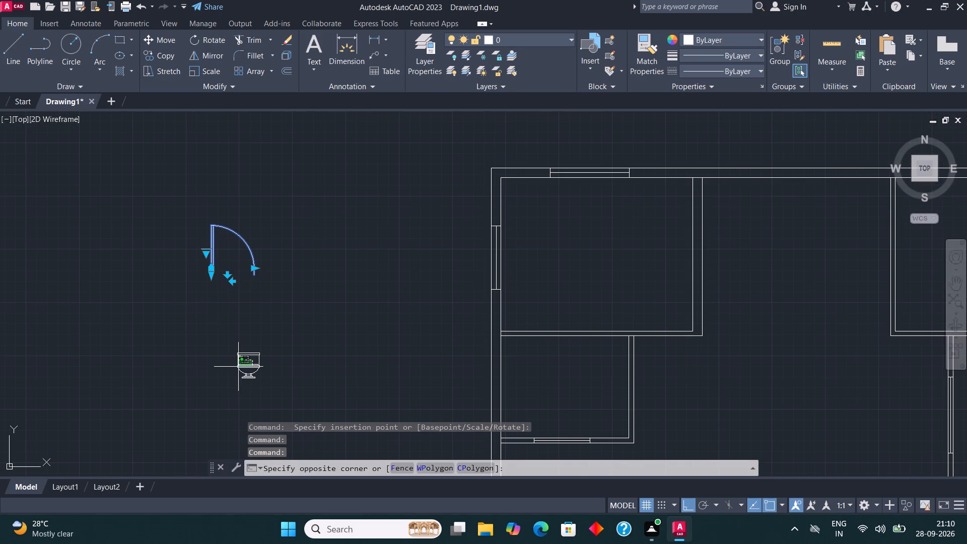
left_click(230, 355)
left_click(230, 385)
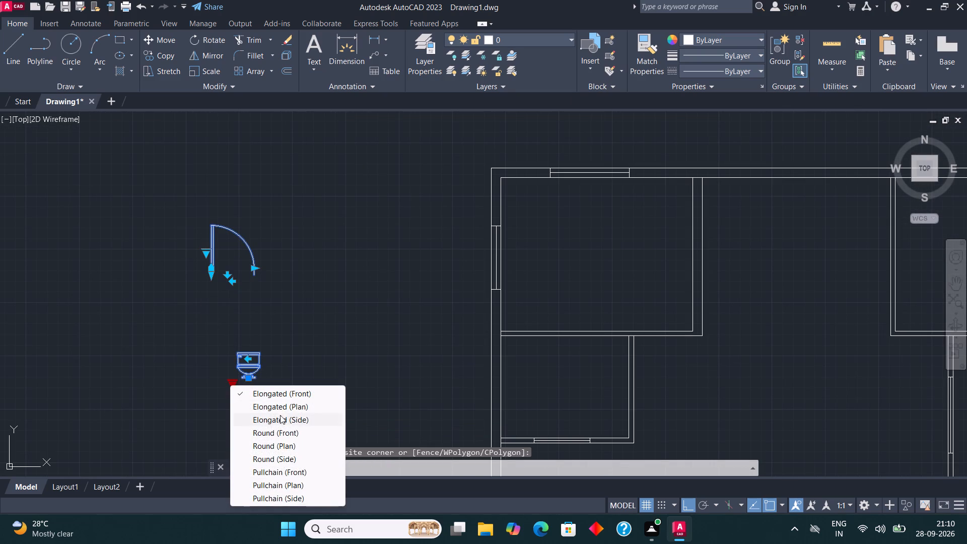
left_click(288, 405)
key("space")
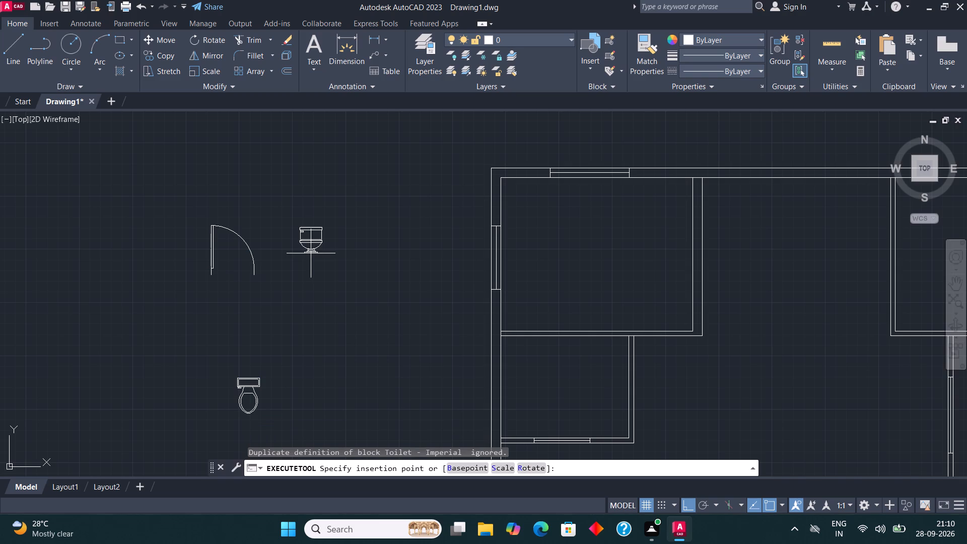
key("Escape")
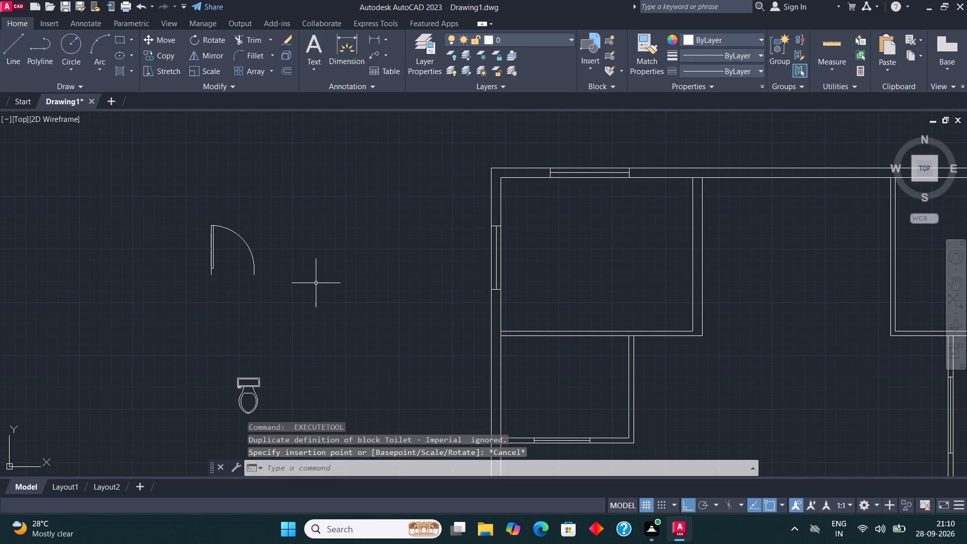
Mirror the door about a vertical line just right of it, keeping the original.
left_click(313, 283)
left_click(210, 211)
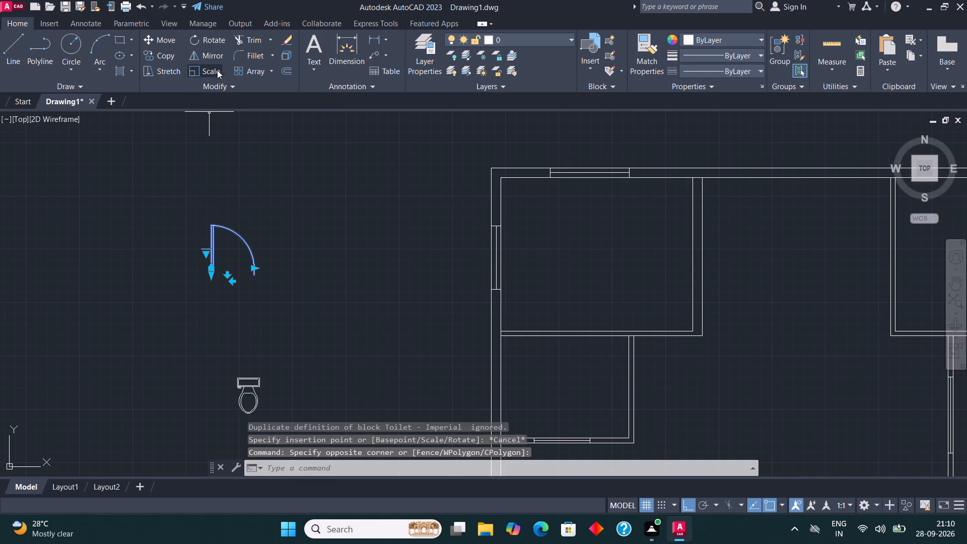
left_click(210, 58)
left_click(266, 263)
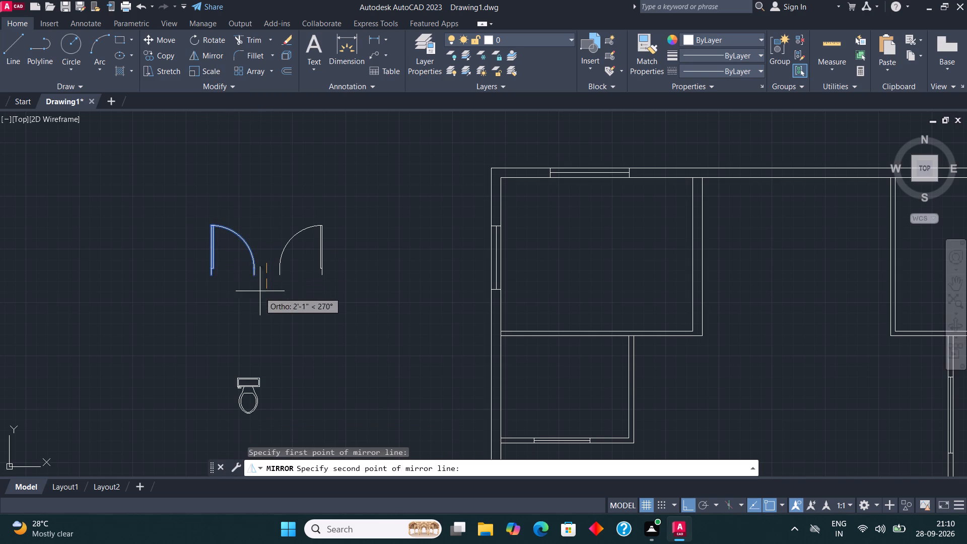
left_click(247, 305)
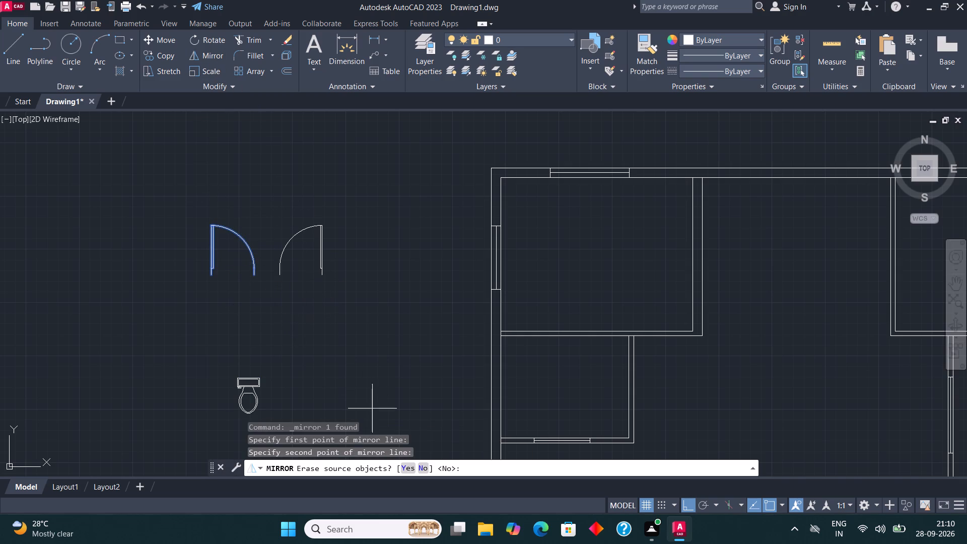
left_click(429, 475)
left_click(423, 468)
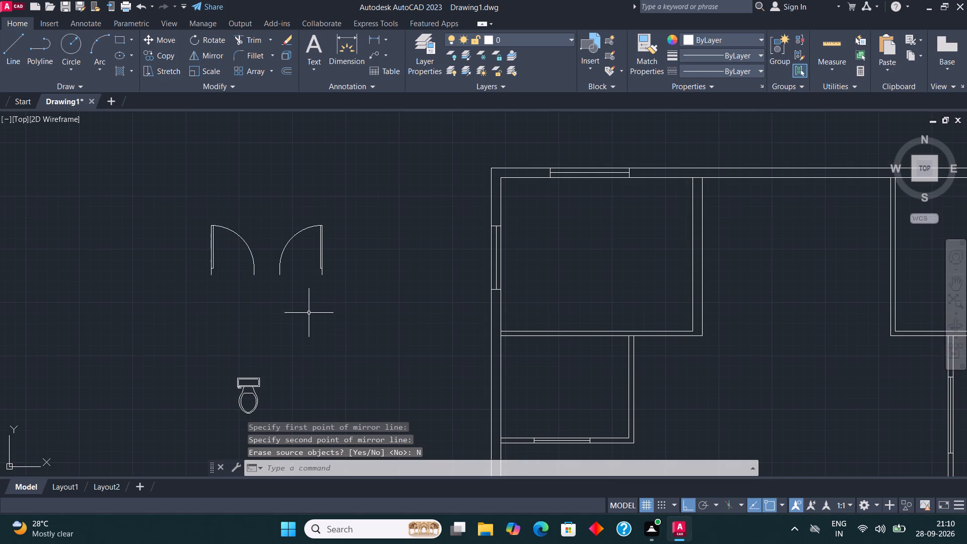
Mirror both doors about a horizontal line just below them, keeping the originals.
left_click(305, 310)
left_click(211, 228)
left_click(220, 54)
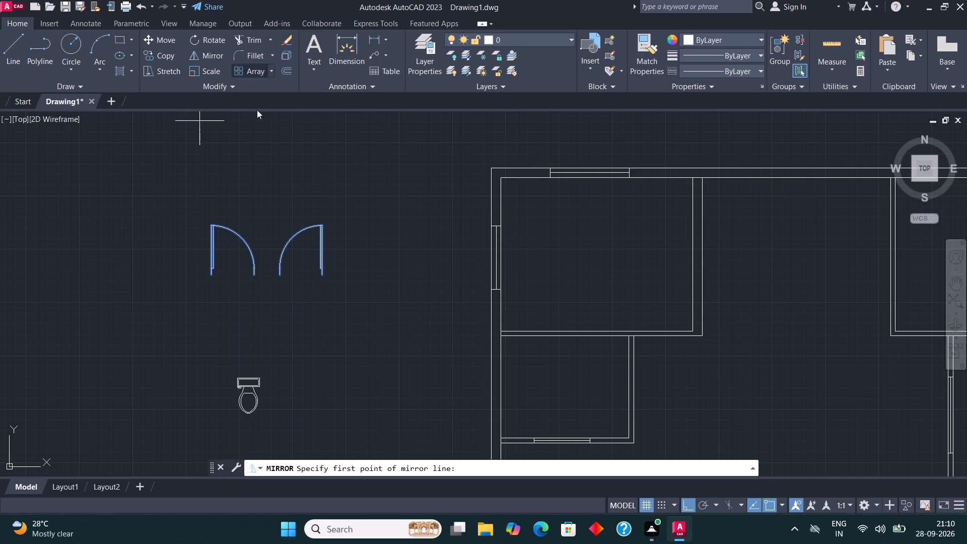
left_click(268, 288)
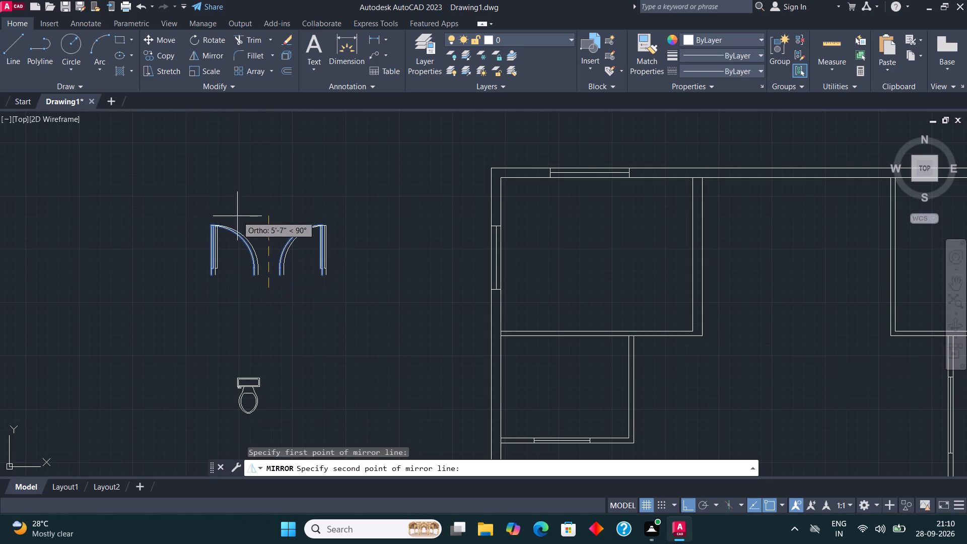
left_click(183, 300)
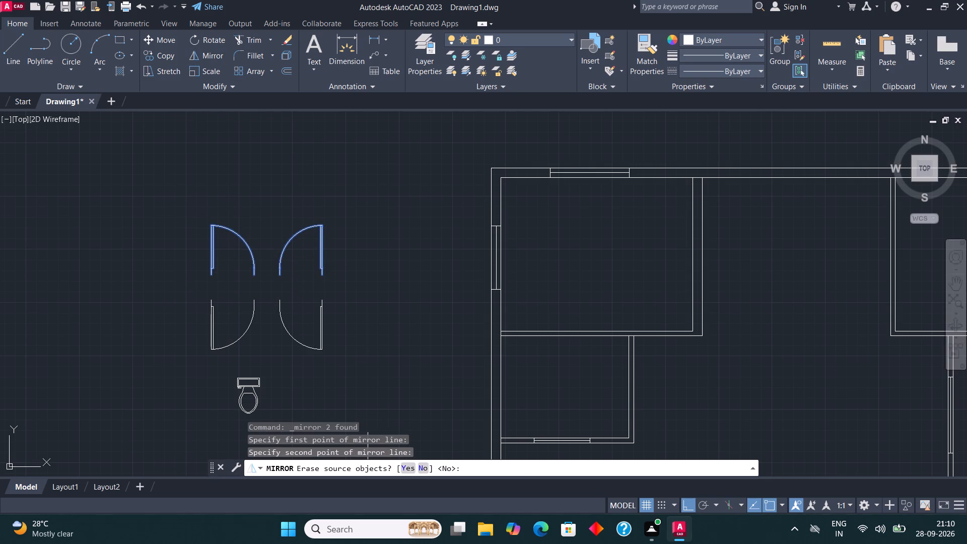
left_click(421, 469)
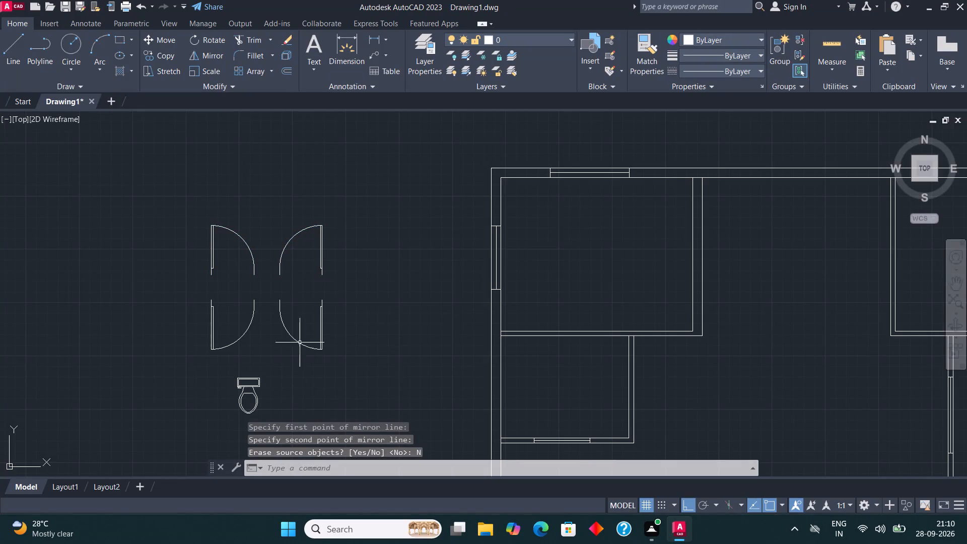
Copy the upper-left door of the group of four straight up by about 10 feet.
left_click(272, 288)
left_click(238, 238)
left_click(168, 59)
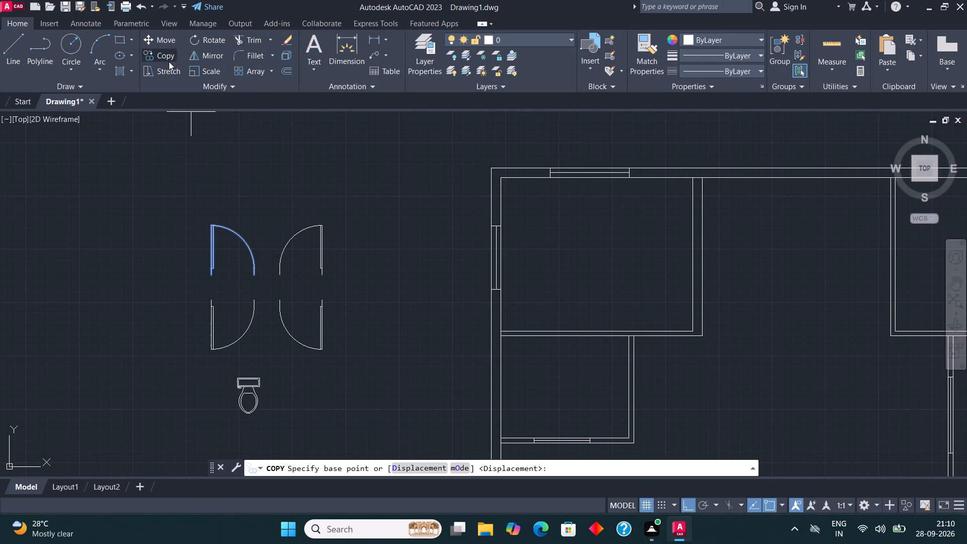
left_click(240, 276)
scroll(240, 278, "down", 3)
scroll(234, 246, "up", 4)
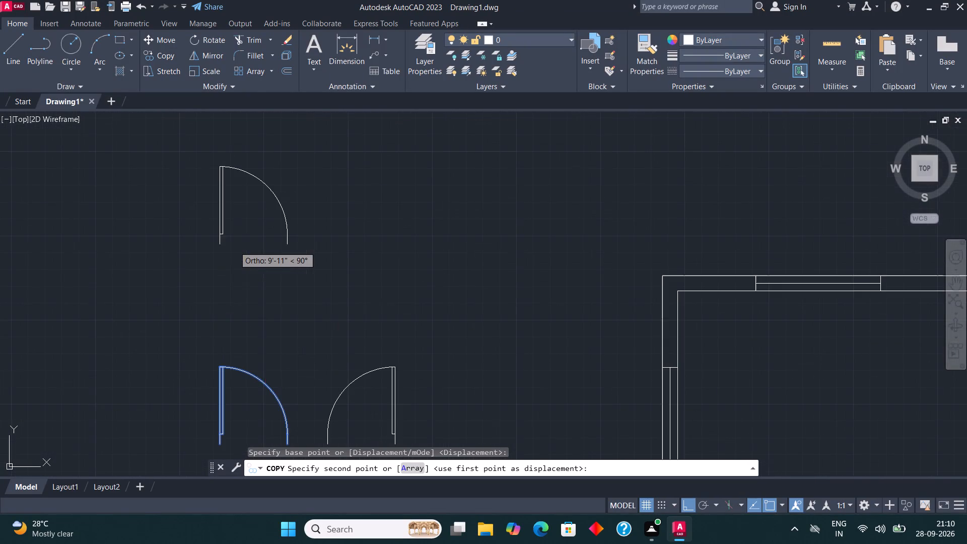
left_click(234, 244)
key("space")
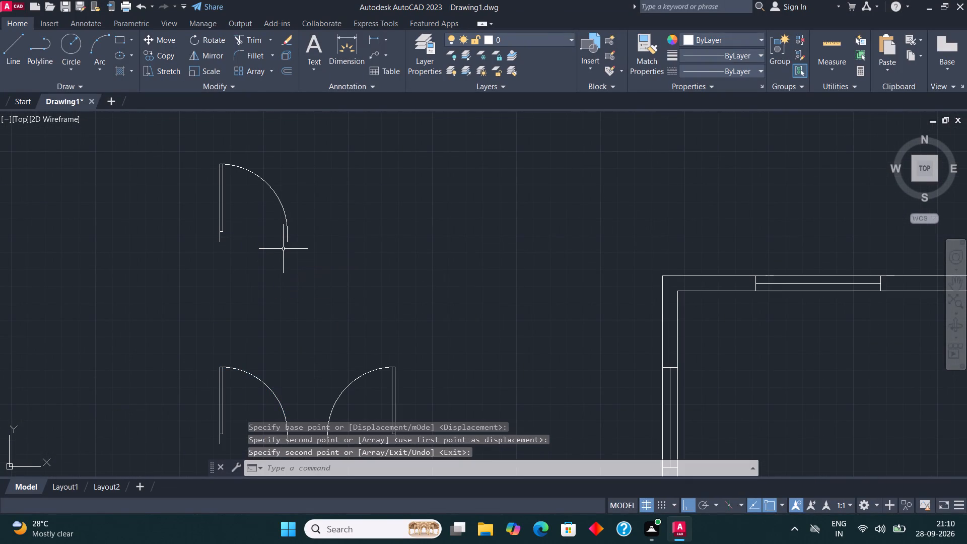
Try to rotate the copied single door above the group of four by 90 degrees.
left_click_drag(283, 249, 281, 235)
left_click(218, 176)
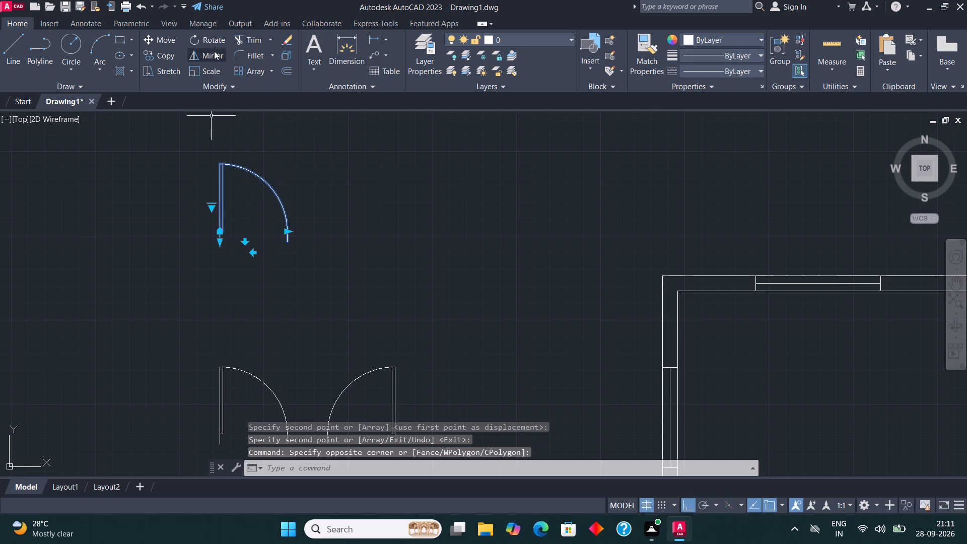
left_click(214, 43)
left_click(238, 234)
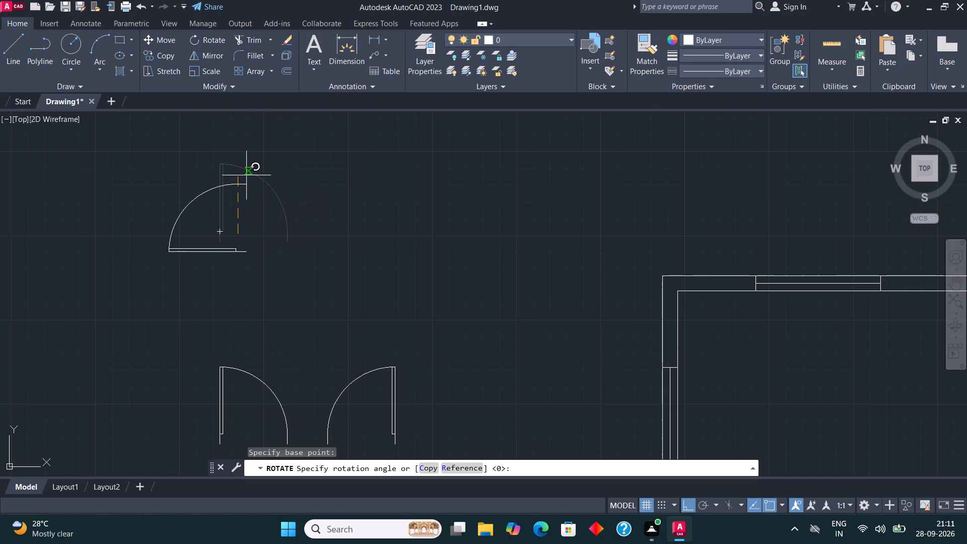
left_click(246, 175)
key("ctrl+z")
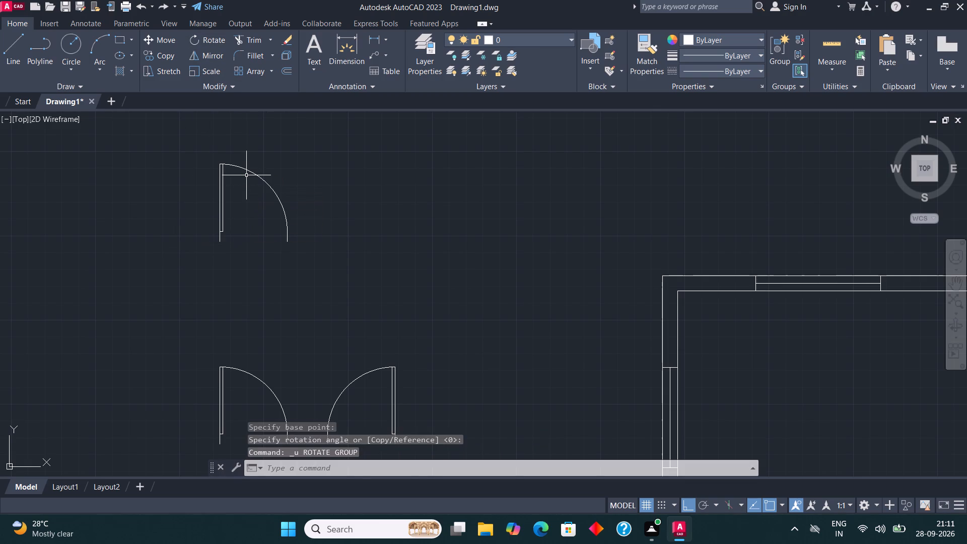
Rotate the copied single door above the group of four 90 degrees counterclockwise.
left_click_drag(246, 175, 248, 162)
left_click(215, 124)
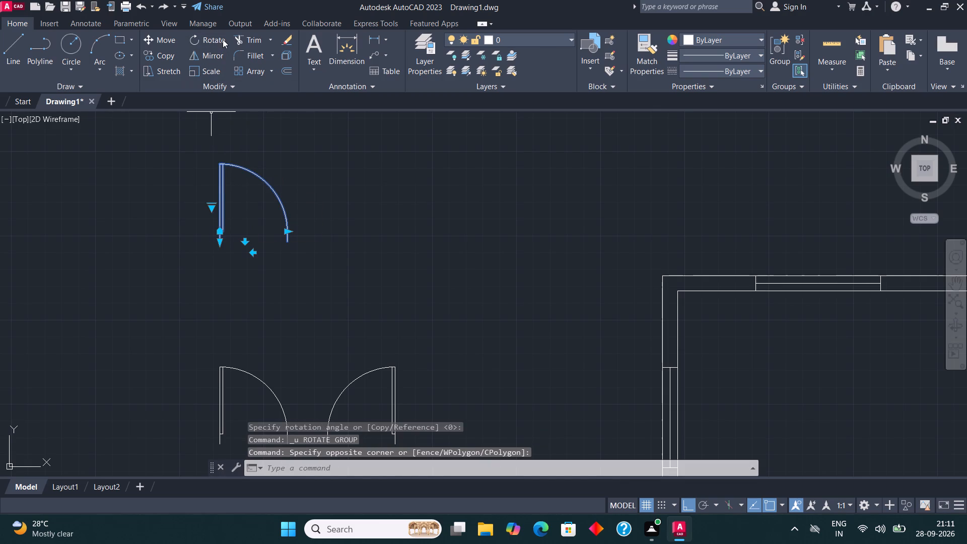
left_click(223, 39)
left_click(232, 249)
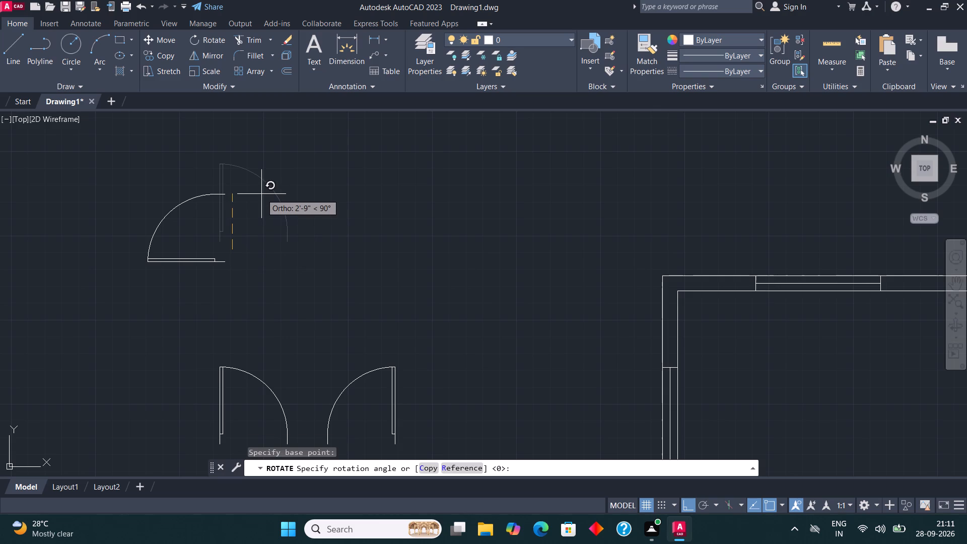
left_click(261, 194)
Mirror the rotated door about a horizontal line just above it, keeping the original.
left_click(230, 237)
left_click(169, 190)
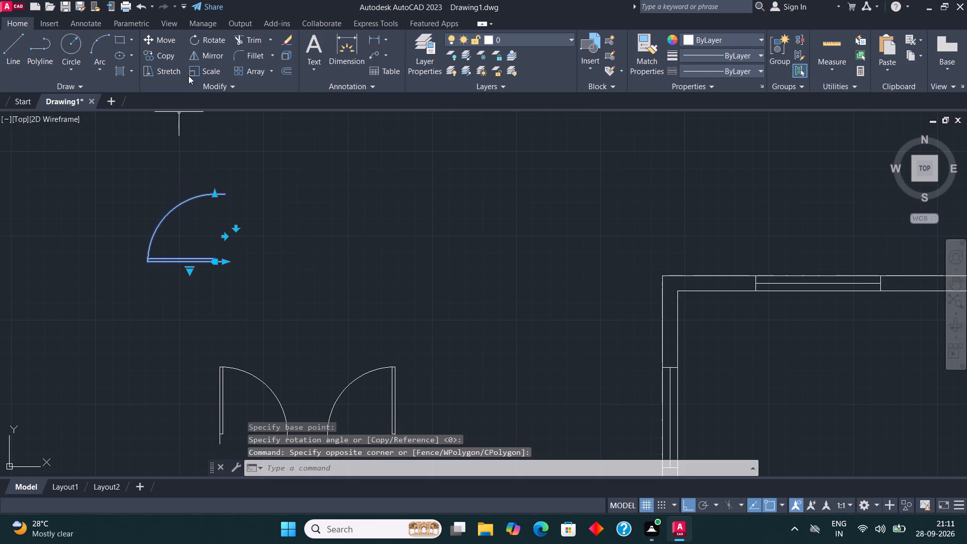
left_click(198, 56)
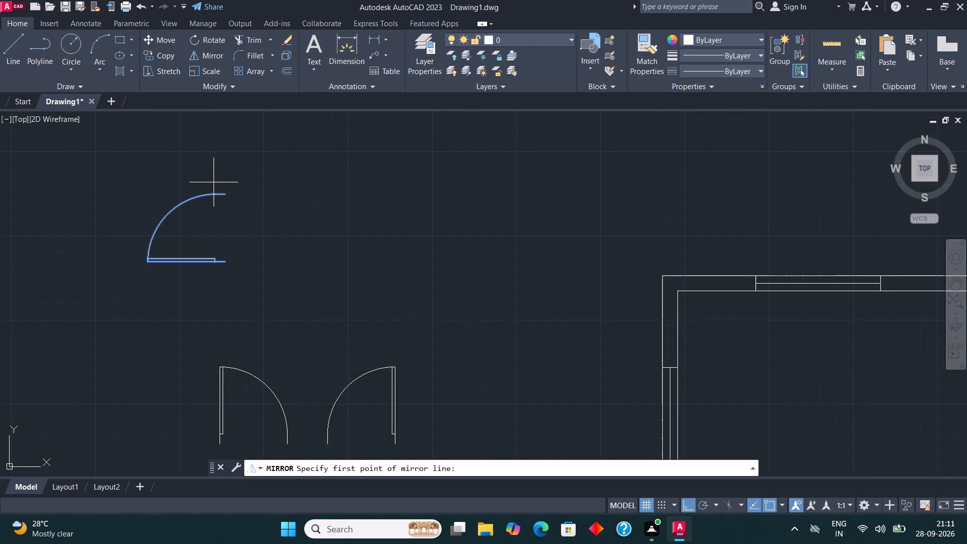
left_click(214, 182)
left_click(183, 170)
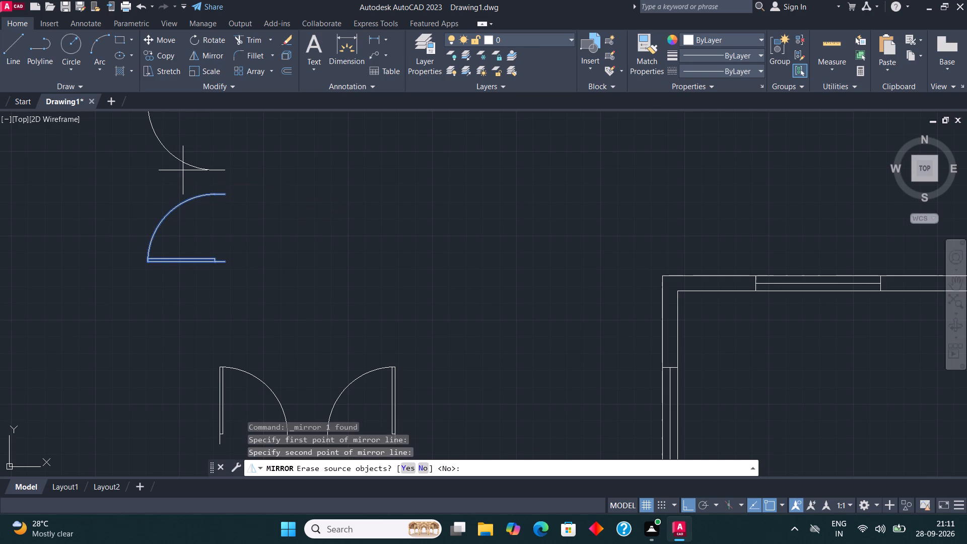
left_click(422, 470)
Mirror both rotated doors about a vertical line just right of them, keeping the originals.
scroll(333, 434, "down", 1)
left_click(273, 319)
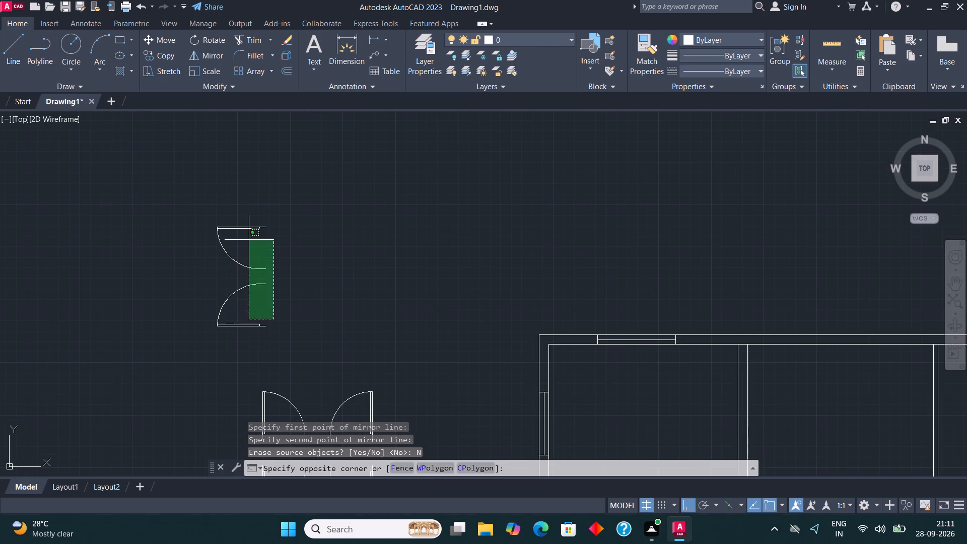
left_click(249, 240)
left_click(218, 54)
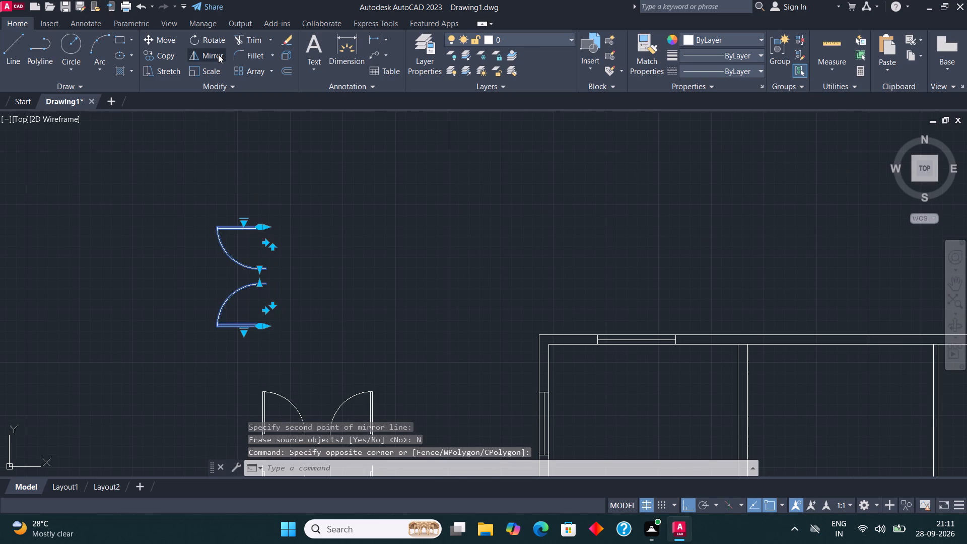
left_click(296, 274)
left_click(299, 325)
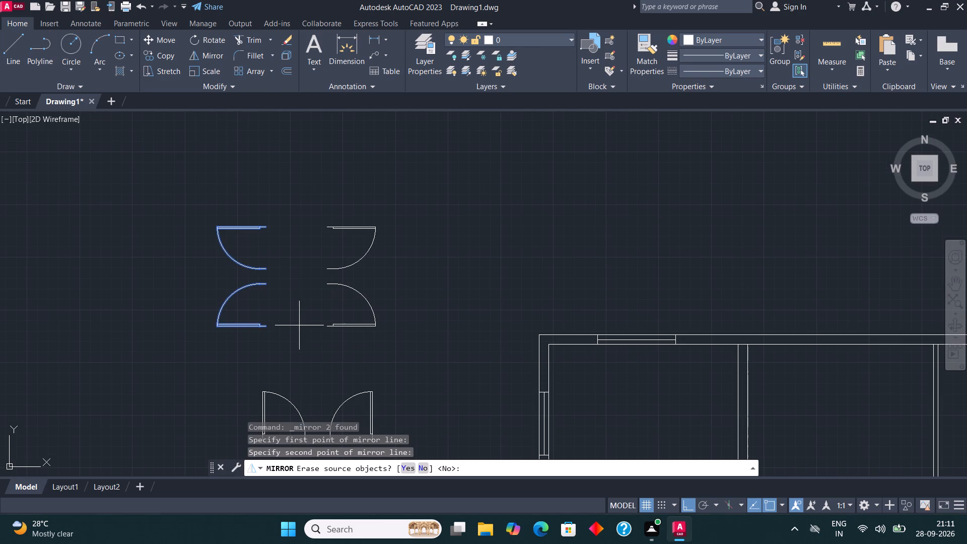
left_click(427, 466)
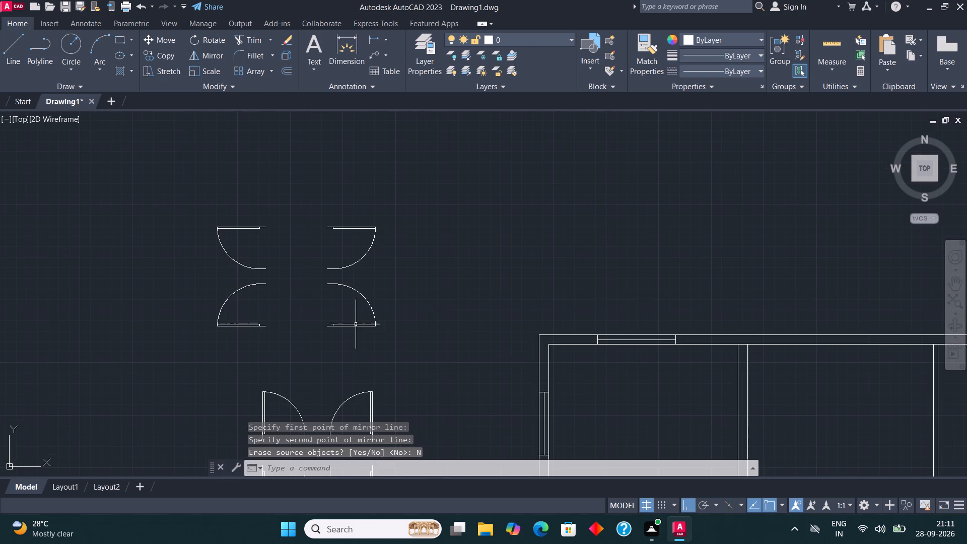
With Ortho off, copy the lower-left door of the lower group into the plan's top exterior wall, between the two upper corner rooms.
scroll(353, 326, "down", 3)
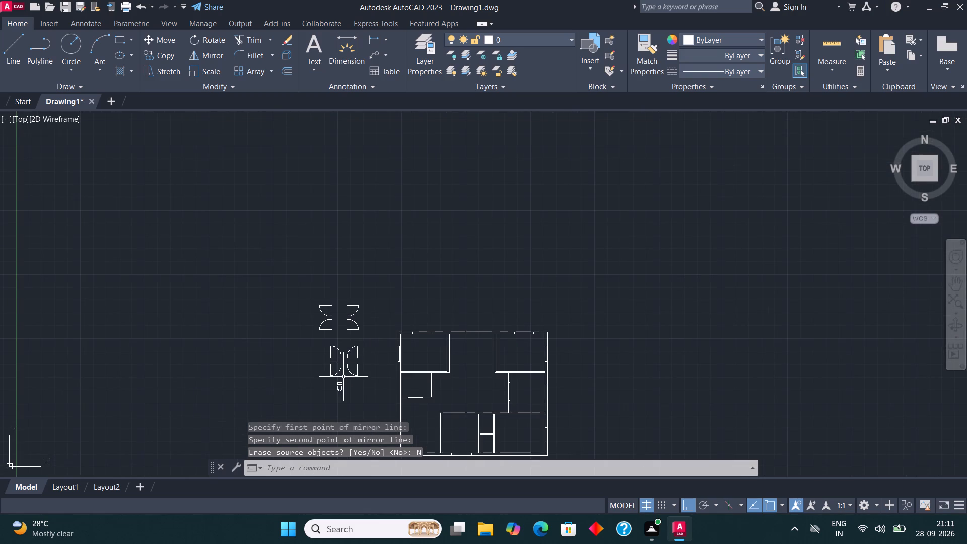
scroll(342, 377, "up", 3)
left_click(286, 358)
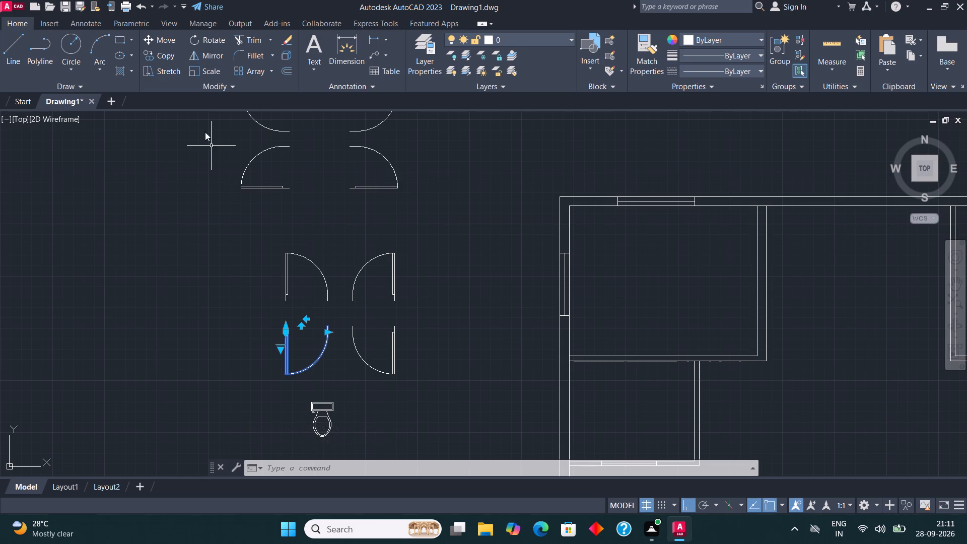
left_click(169, 53)
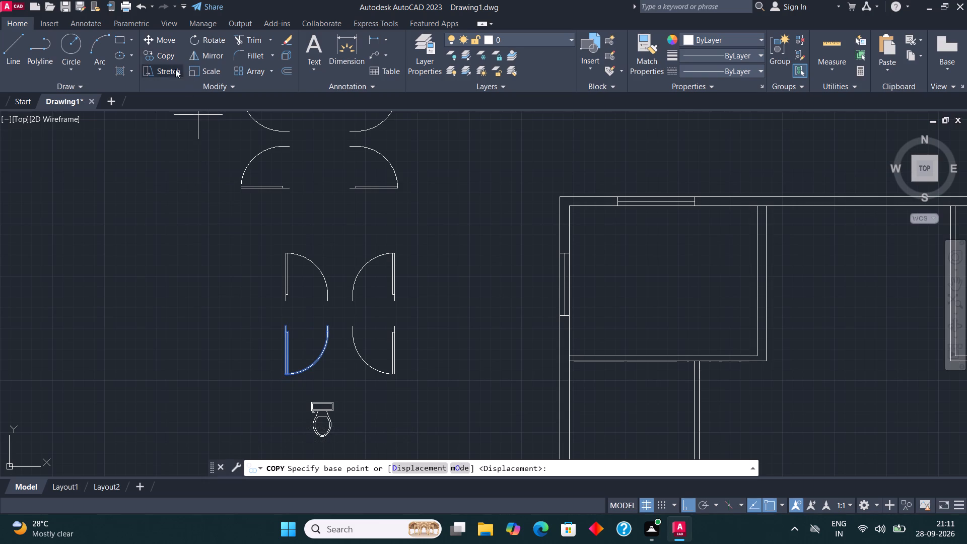
left_click(285, 326)
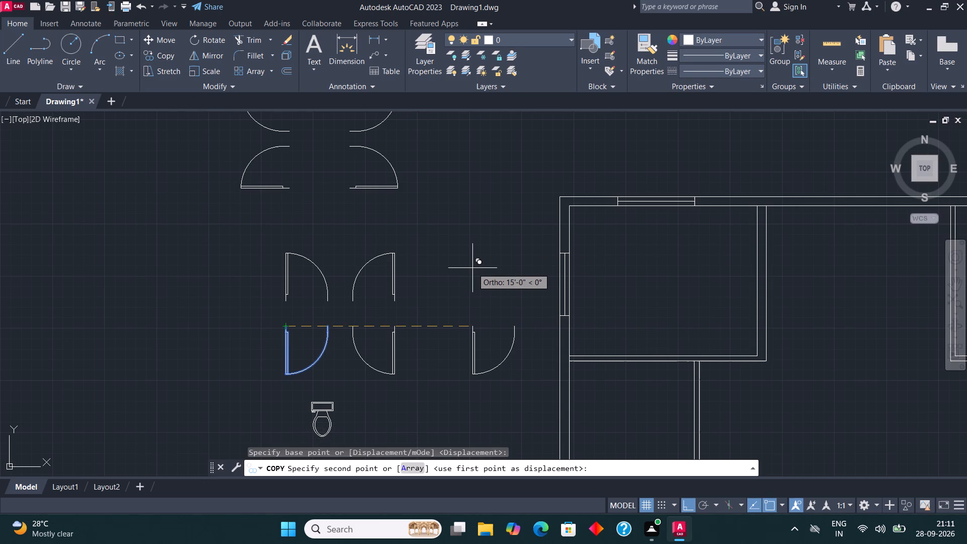
key("F8")
scroll(420, 283, "down", 3)
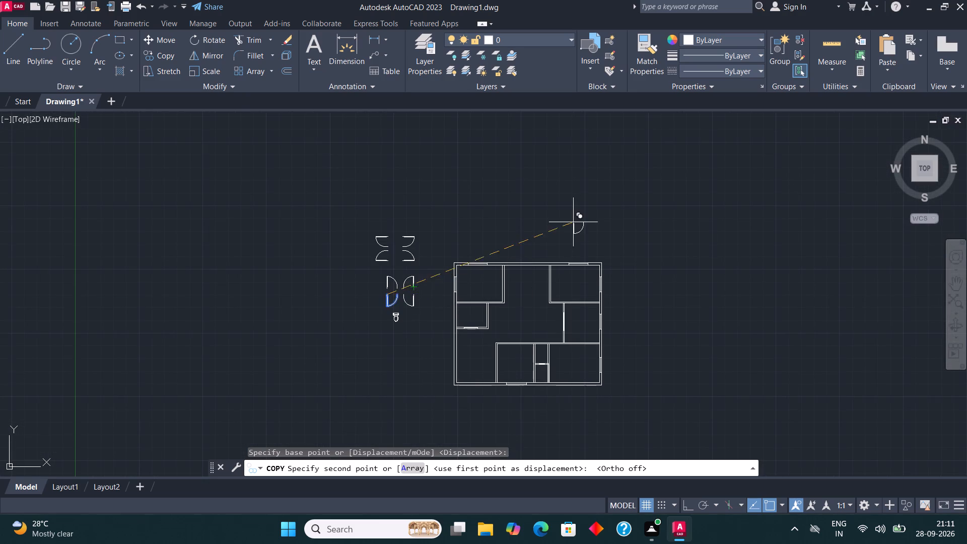
scroll(543, 266, "up", 3)
scroll(463, 248, "up", 1)
left_click(481, 233)
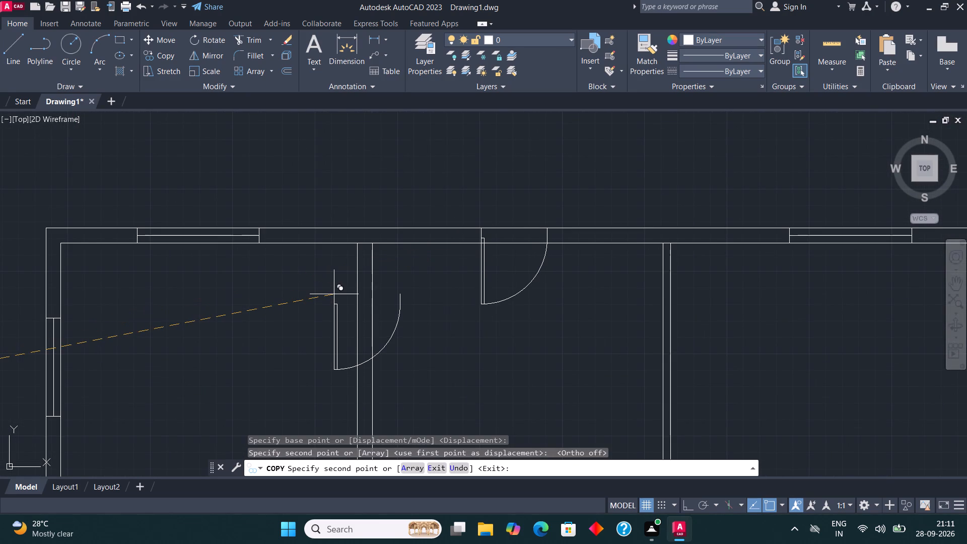
Place another copy of the same door on the bottom exterior wall, just inside the plan's lower-left corner.
scroll(397, 251, "down", 4)
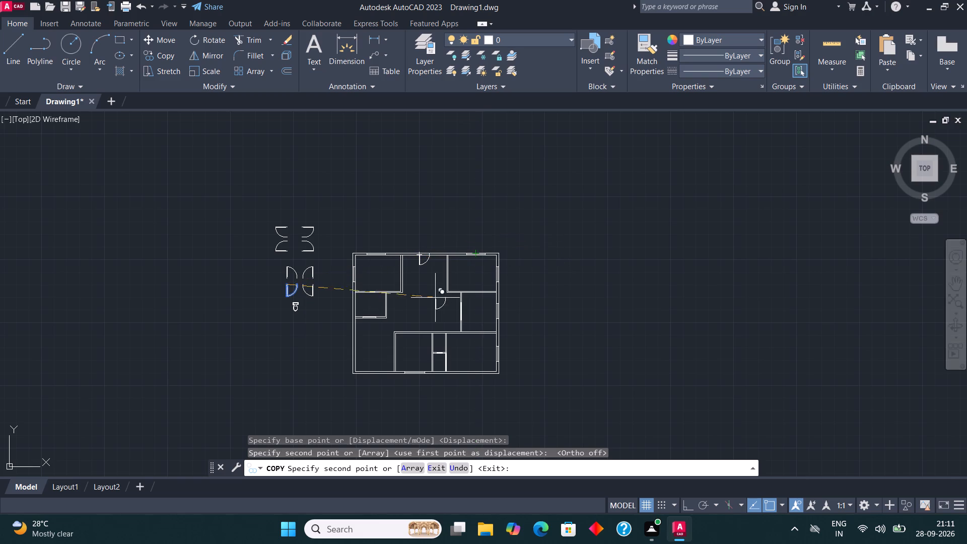
scroll(356, 390, "up", 4)
scroll(346, 335, "up", 1)
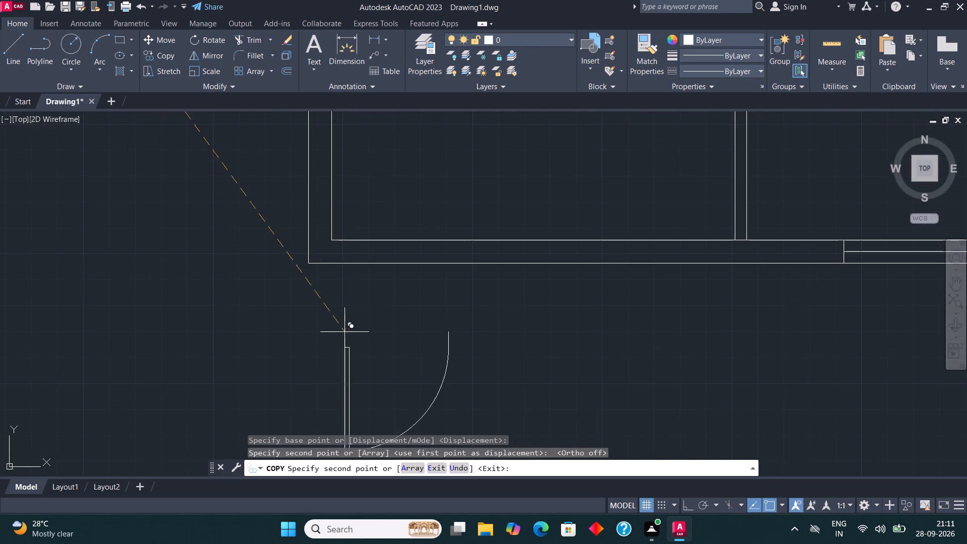
left_click(344, 239)
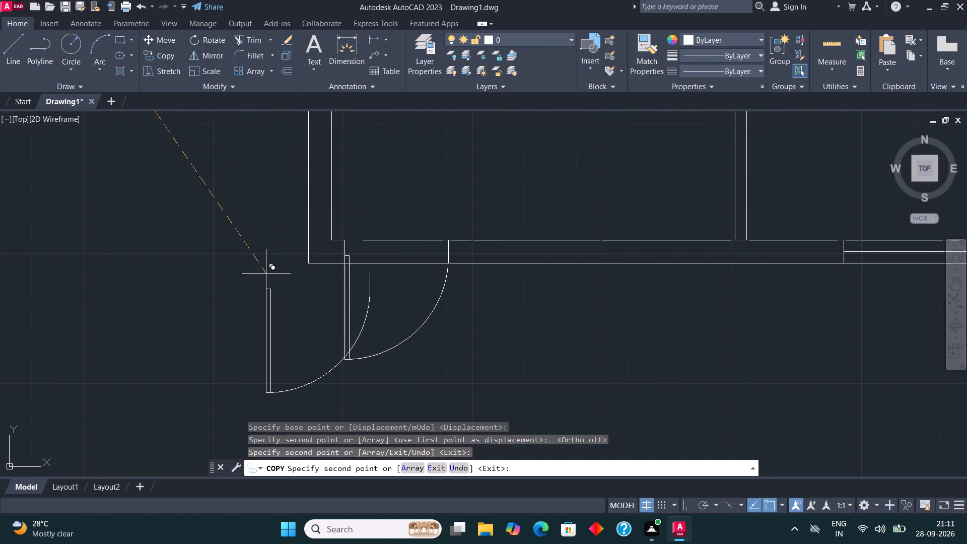
Place a third copy of the same door in the top wall of the lower-right room, beside its left partition.
scroll(271, 288, "down", 1)
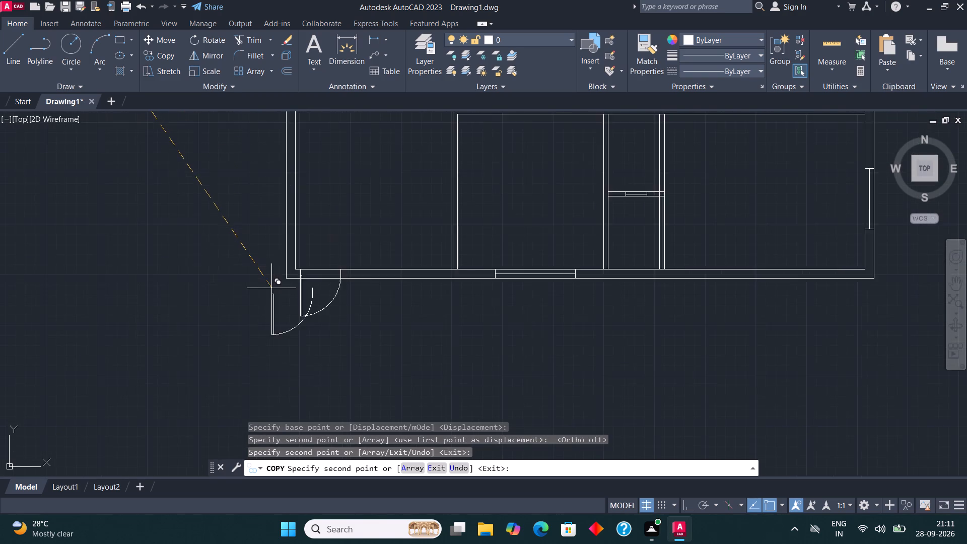
scroll(271, 288, "down", 2)
scroll(510, 130, "up", 3)
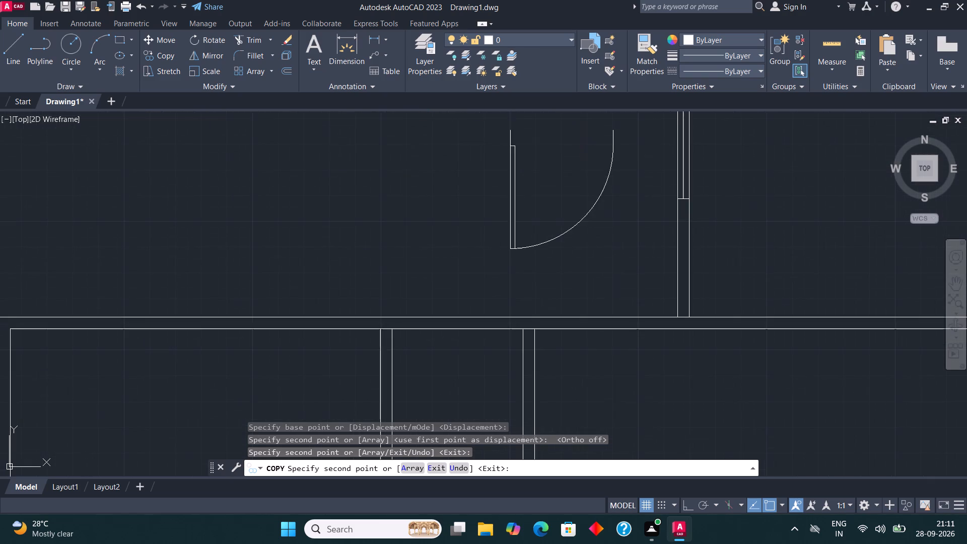
left_click(544, 323)
scroll(391, 238, "down", 2)
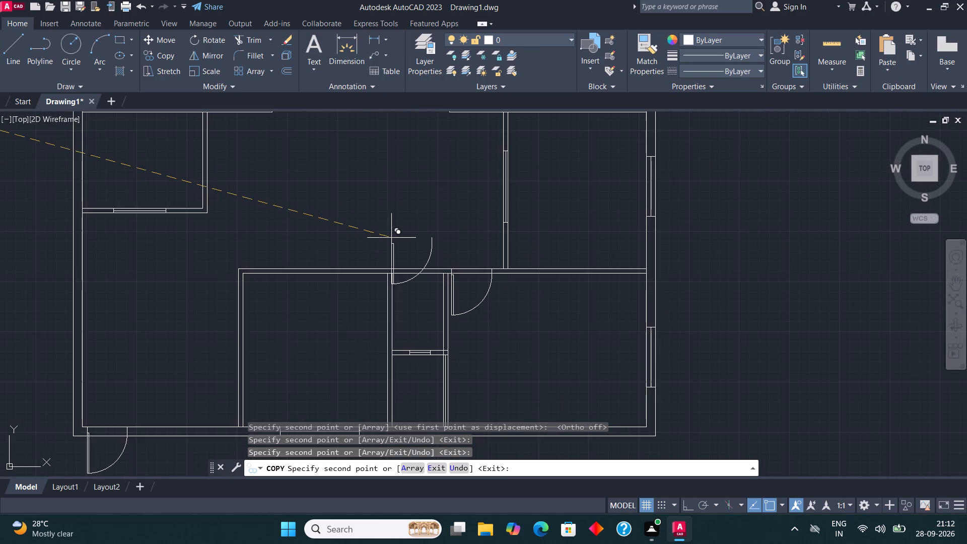
scroll(391, 238, "down", 2)
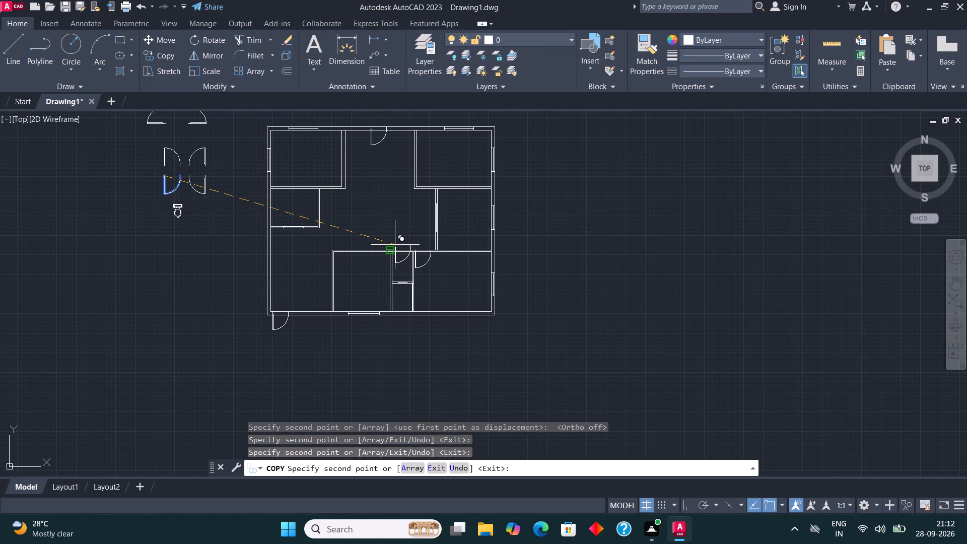
scroll(395, 249, "down", 2)
scroll(292, 168, "up", 2)
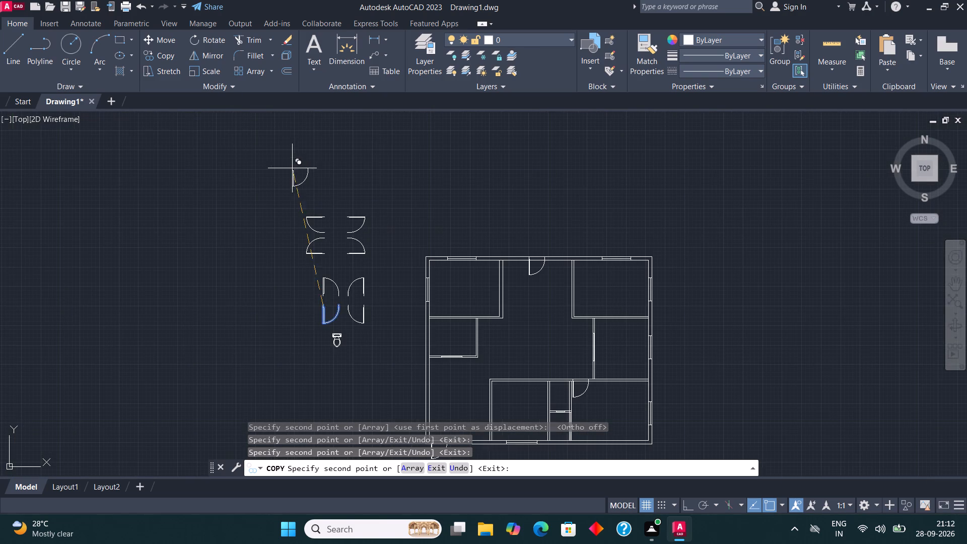
key("Escape")
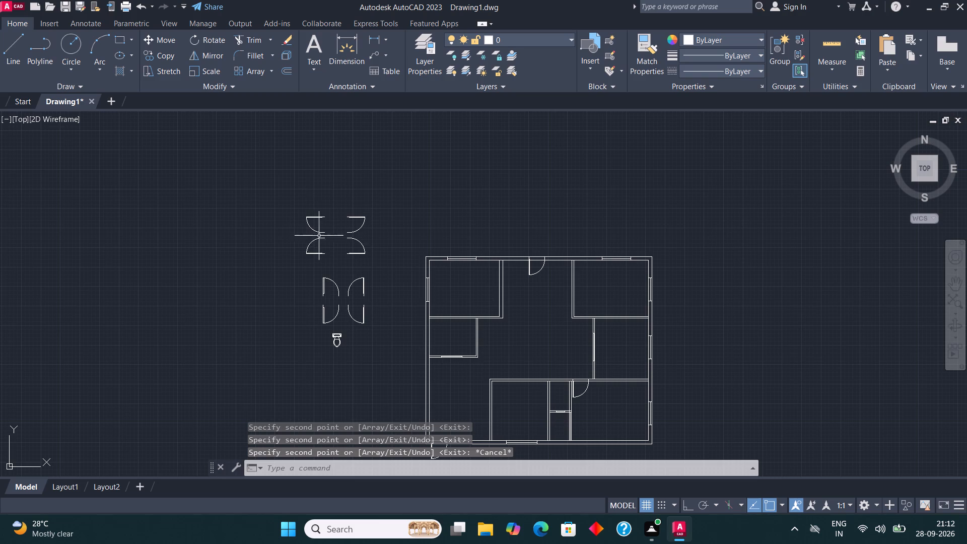
Copy the upper-right door of the lower group into the bottom wall of the upper-left room, near its right corner.
left_click(363, 291)
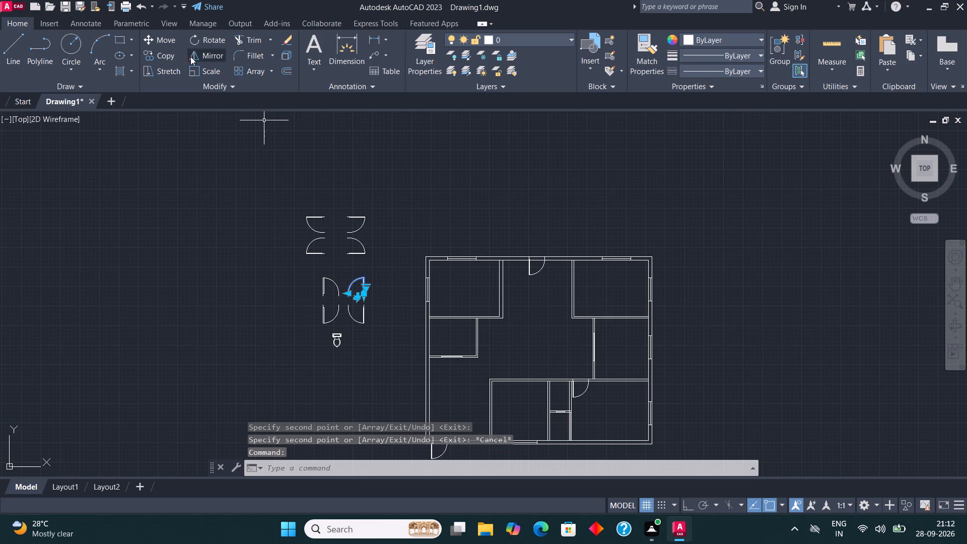
left_click(173, 58)
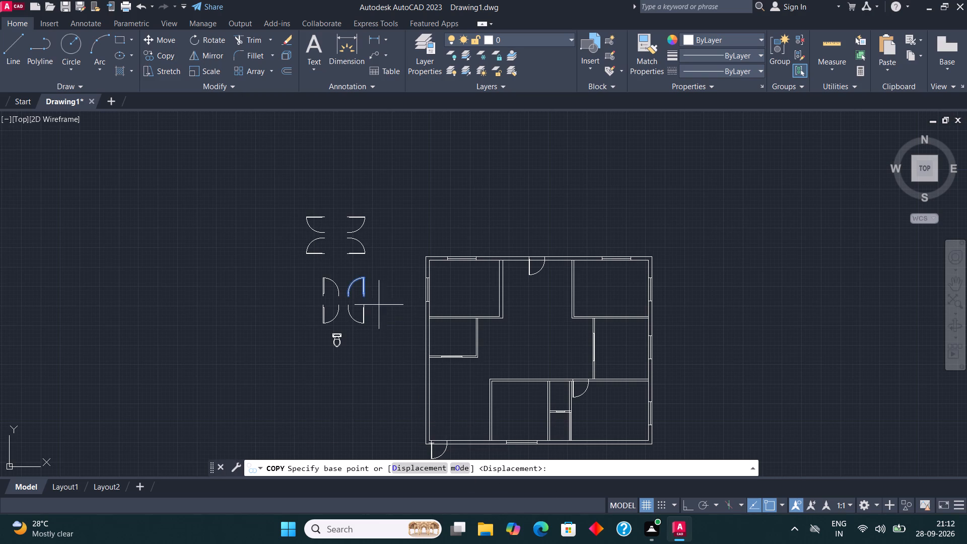
left_click(367, 298)
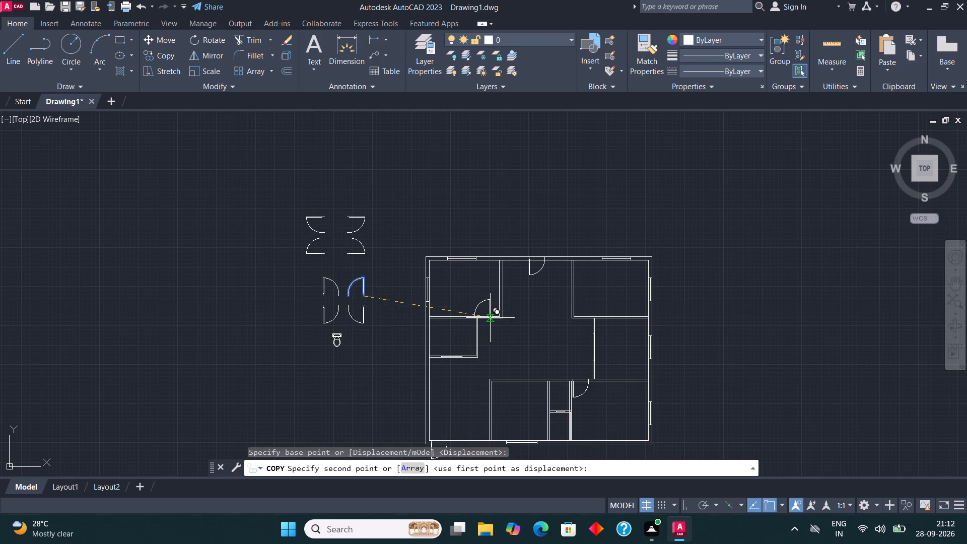
scroll(490, 318, "up", 5)
left_click(551, 332)
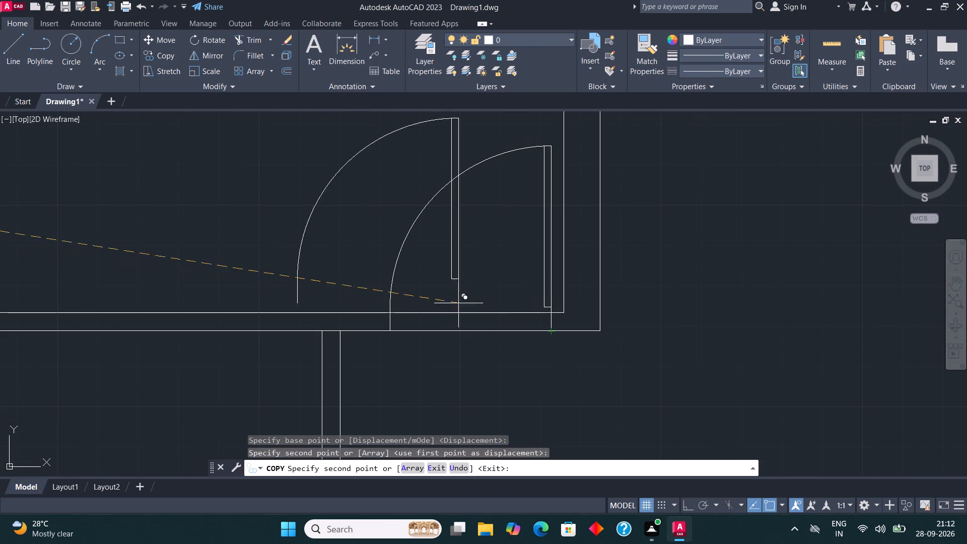
scroll(399, 287, "down", 3)
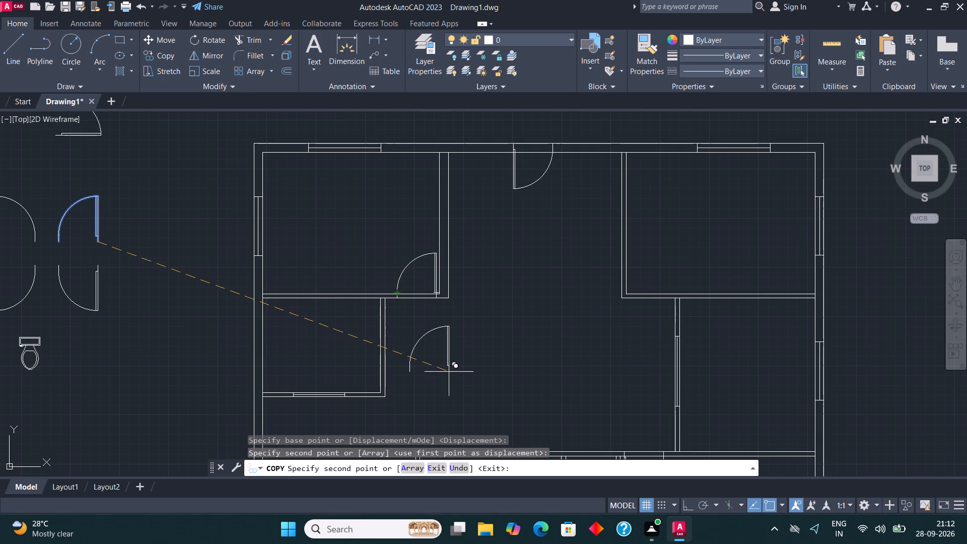
scroll(451, 375, "down", 1)
key("Escape")
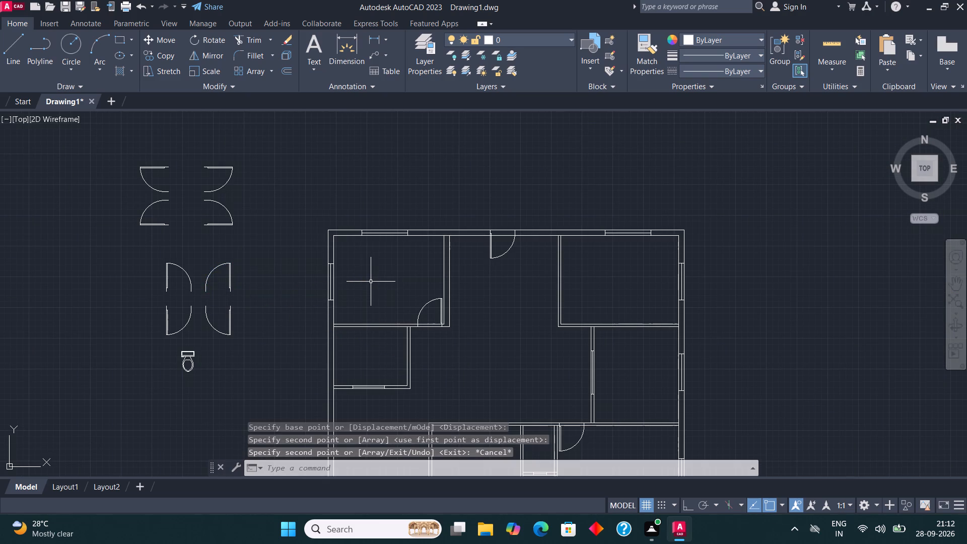
Copy the upper-left door of the lower group into the bottom wall of the upper-right room, near its left corner.
left_click(171, 278)
left_click(159, 262)
left_click(163, 60)
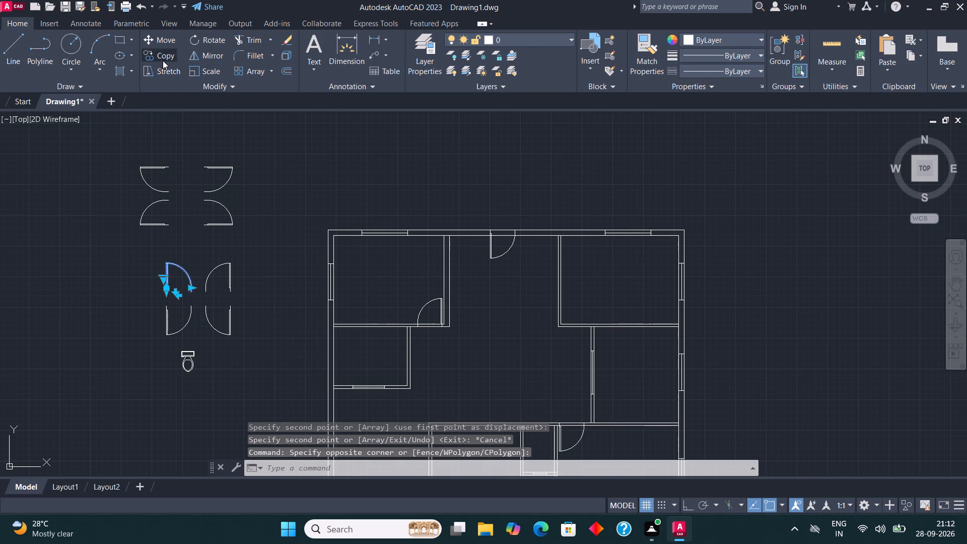
left_click(165, 295)
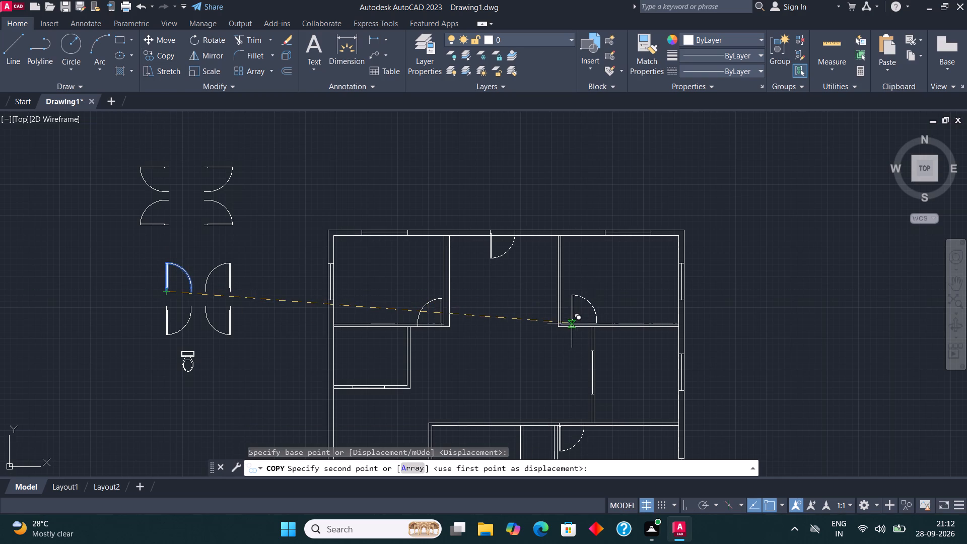
scroll(566, 328, "up", 5)
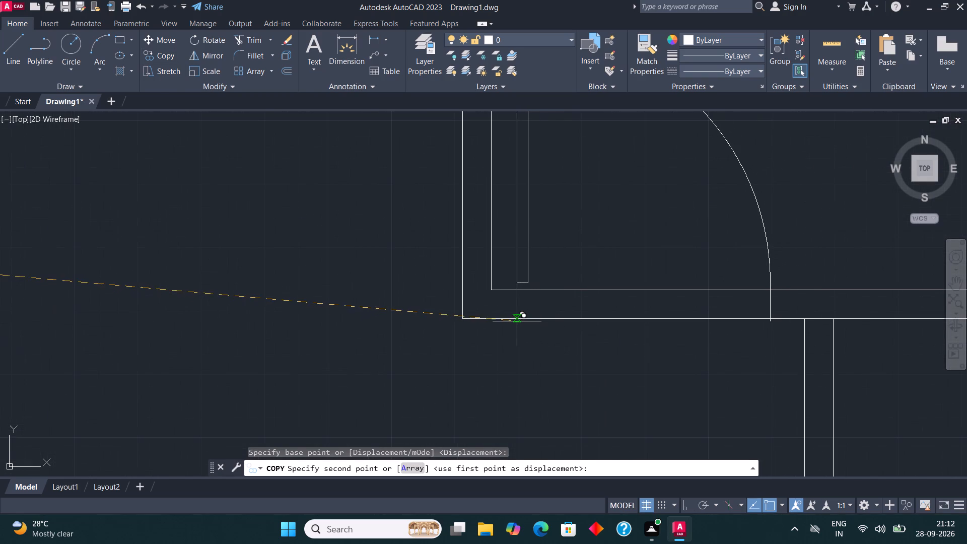
left_click(517, 321)
scroll(507, 353, "down", 4)
key("Escape")
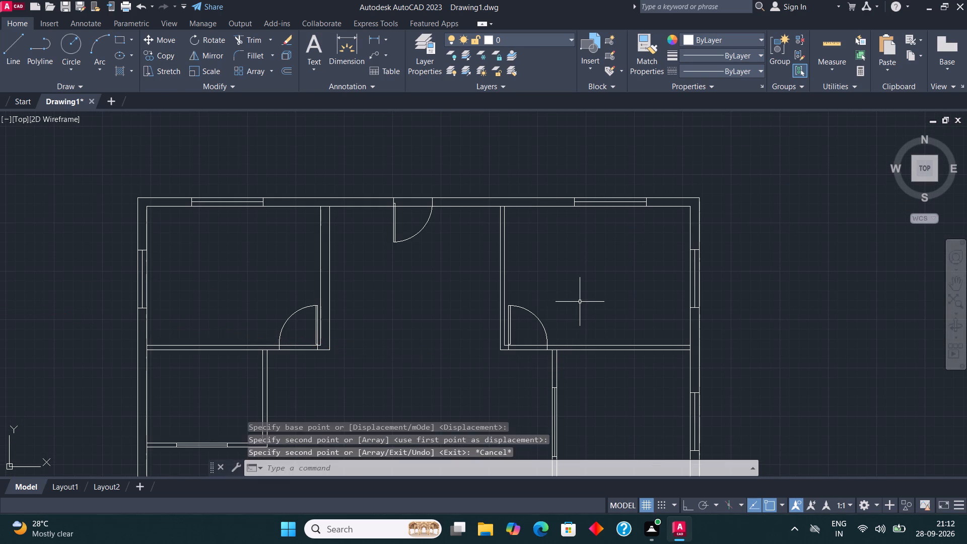
scroll(580, 307, "down", 1)
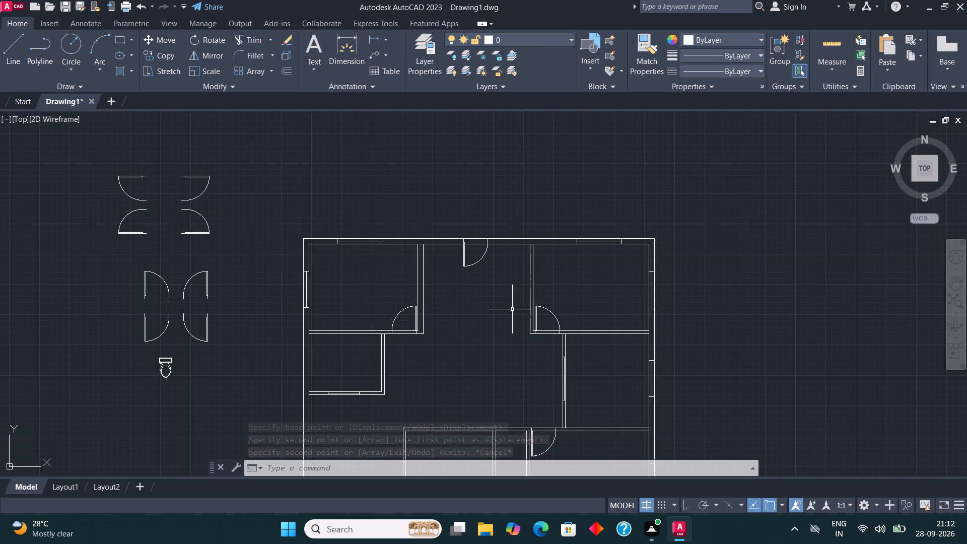
With Ortho on, draw 5', 5'6" and 5' lines forming a small room against the outer face of the upper-left room's right wall.
scroll(512, 302, "up", 1)
left_click(6, 56)
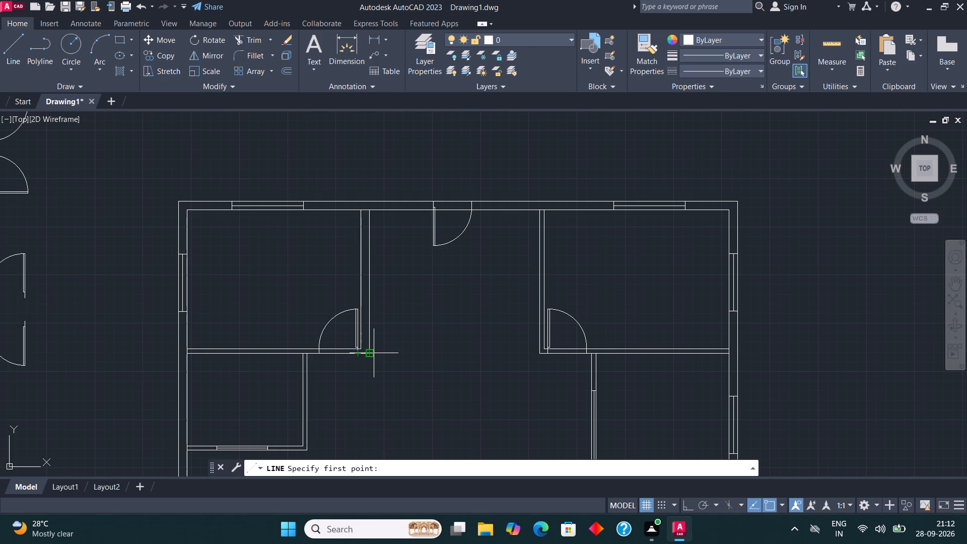
scroll(374, 353, "up", 3)
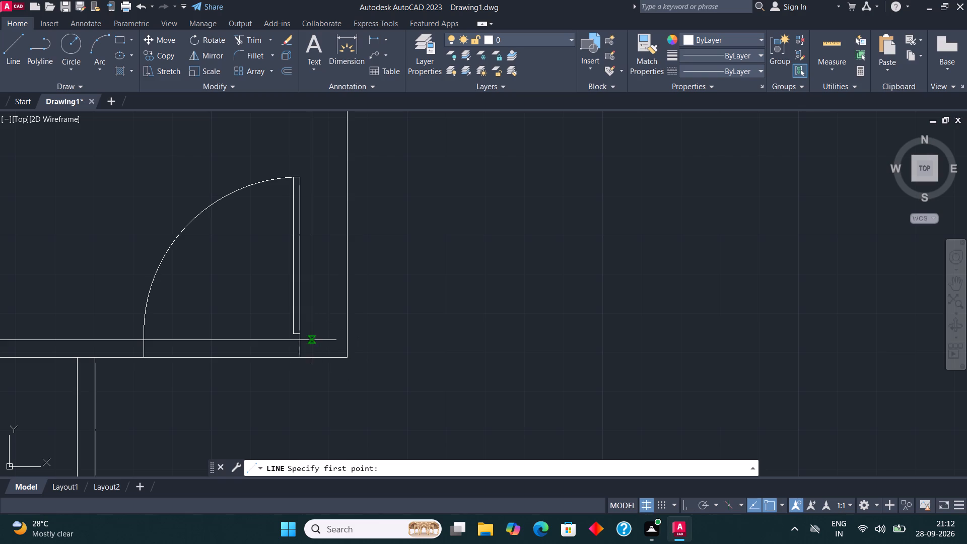
left_click(349, 338)
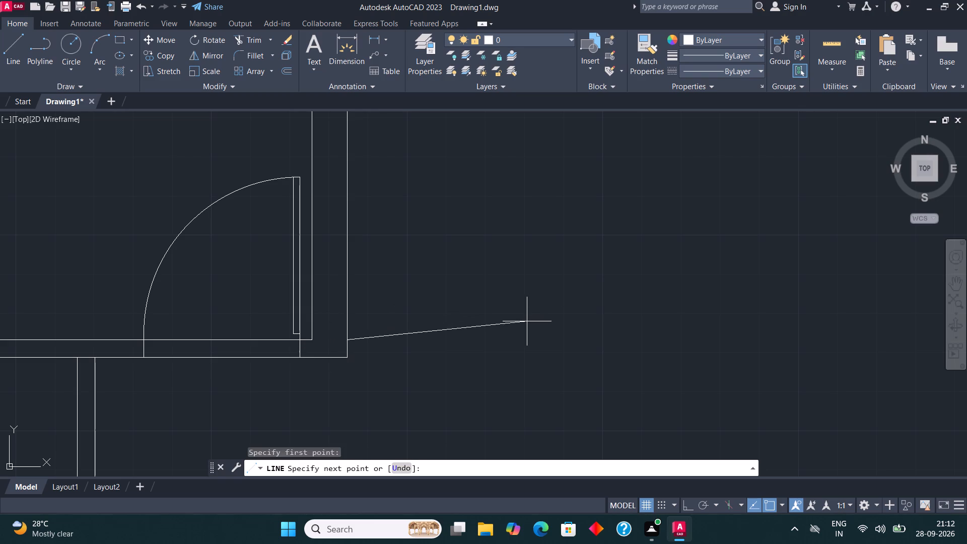
key("F8")
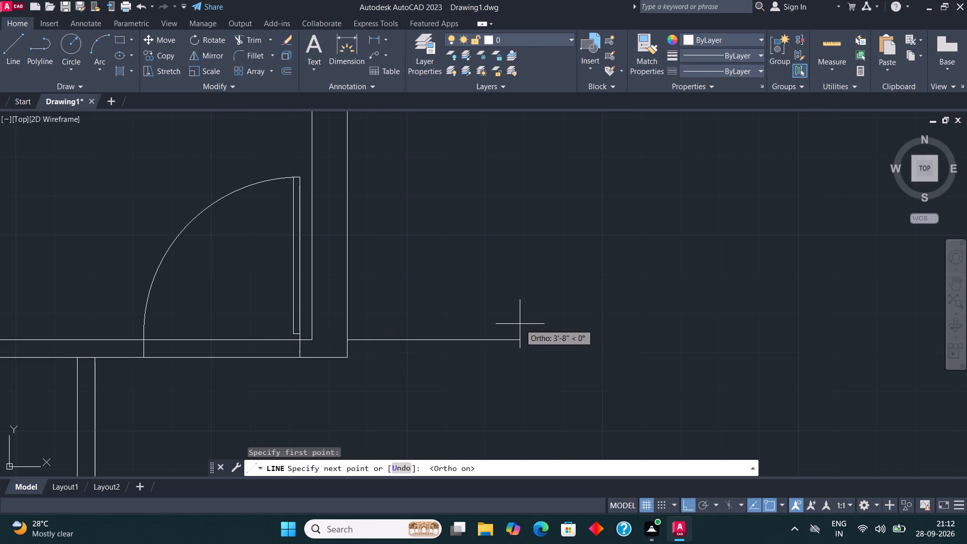
type("5'")
key("Return")
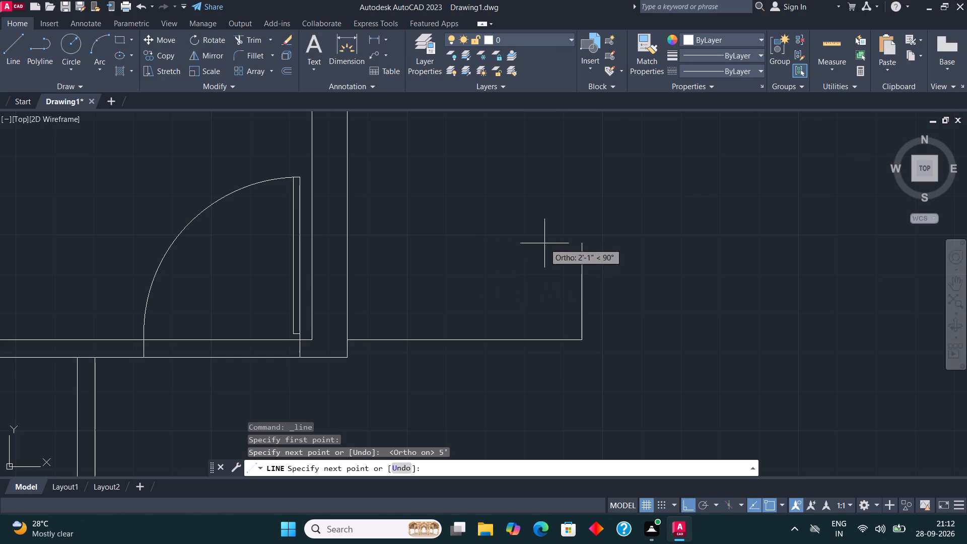
type("5'6\"")
key("Return")
scroll(549, 270, "down", 4)
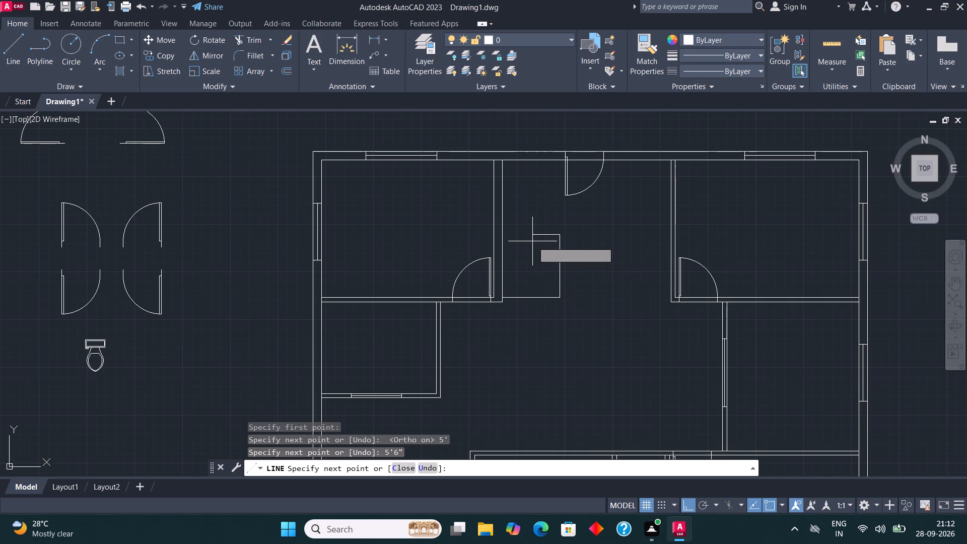
scroll(532, 241, "up", 1)
type("5'")
key("Return")
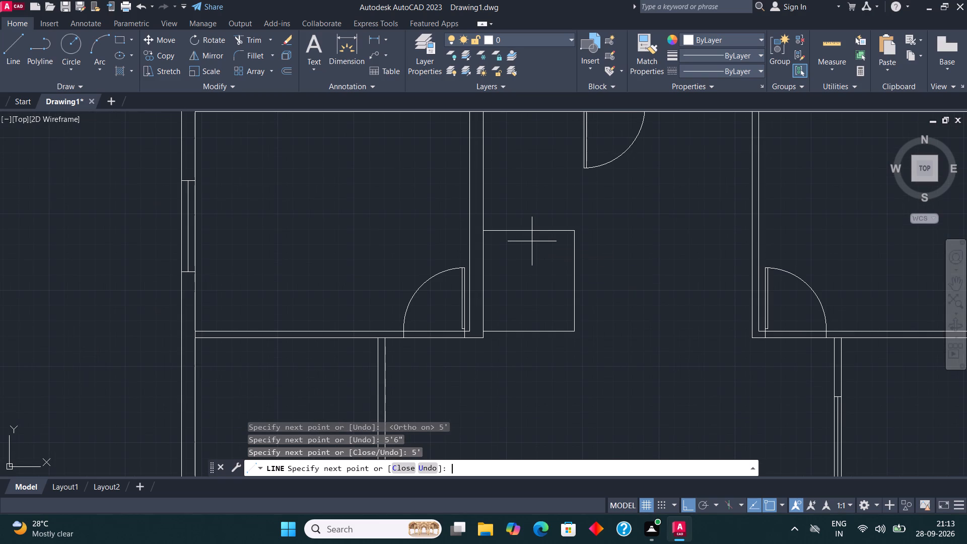
key("Escape")
Offset the small room's bottom, right and top lines 4.5" outward to give its walls thickness.
left_click(601, 340)
left_click(547, 207)
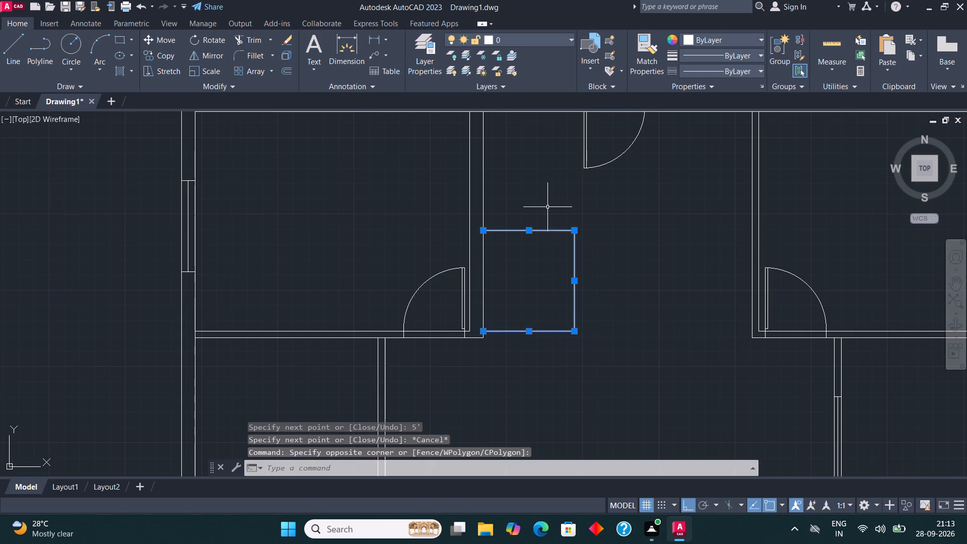
left_click(285, 69)
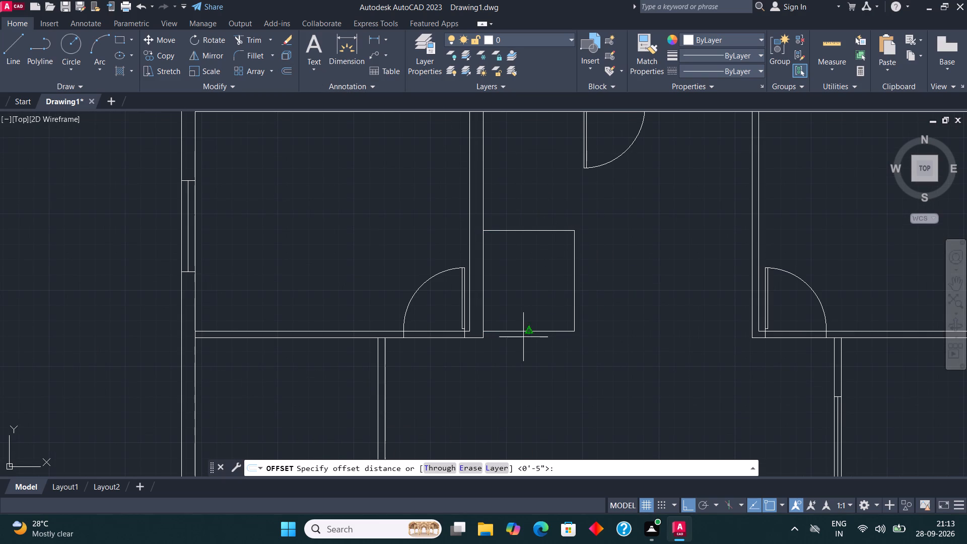
left_click(521, 333)
type("4.5\"")
key("Return")
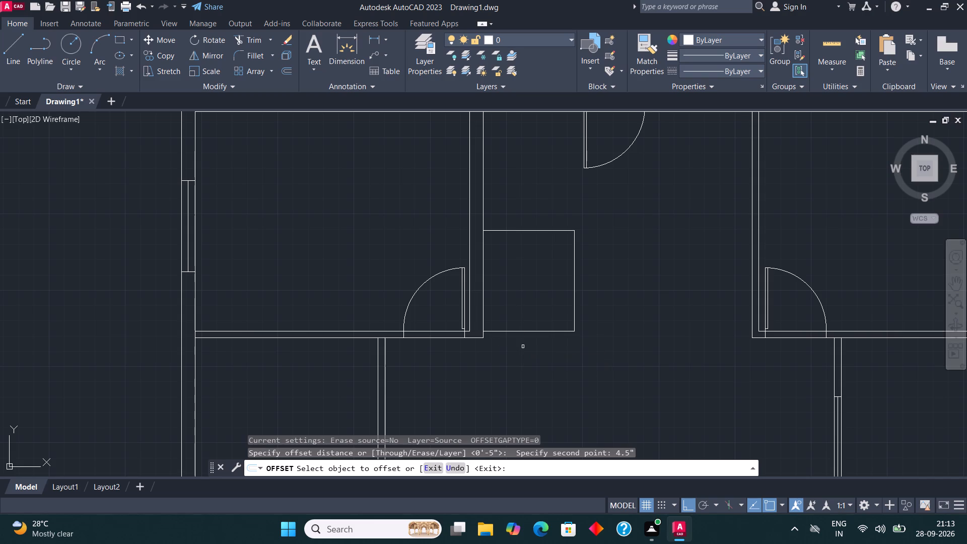
left_click(524, 333)
left_click(525, 331)
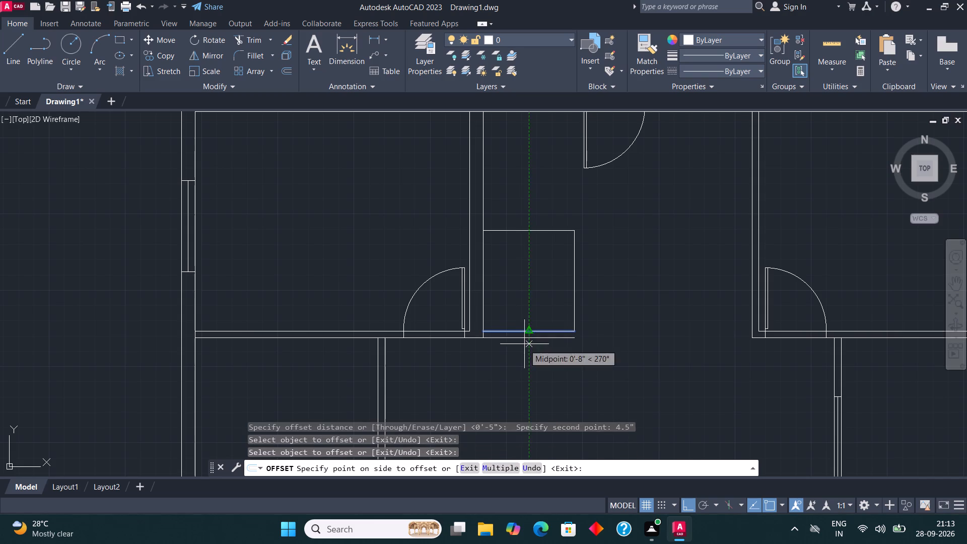
left_click(524, 345)
left_click(574, 299)
left_click(605, 292)
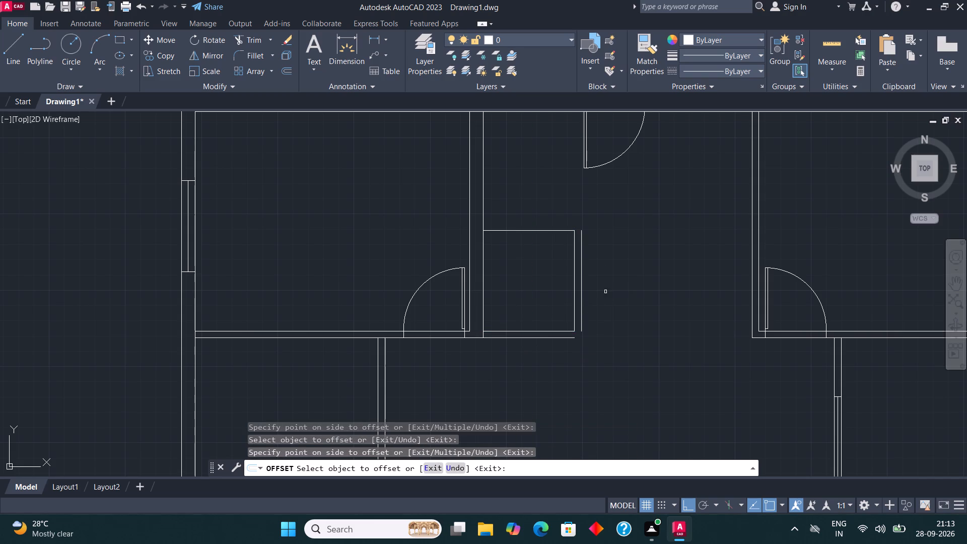
left_click(554, 231)
left_click(548, 214)
key("Escape")
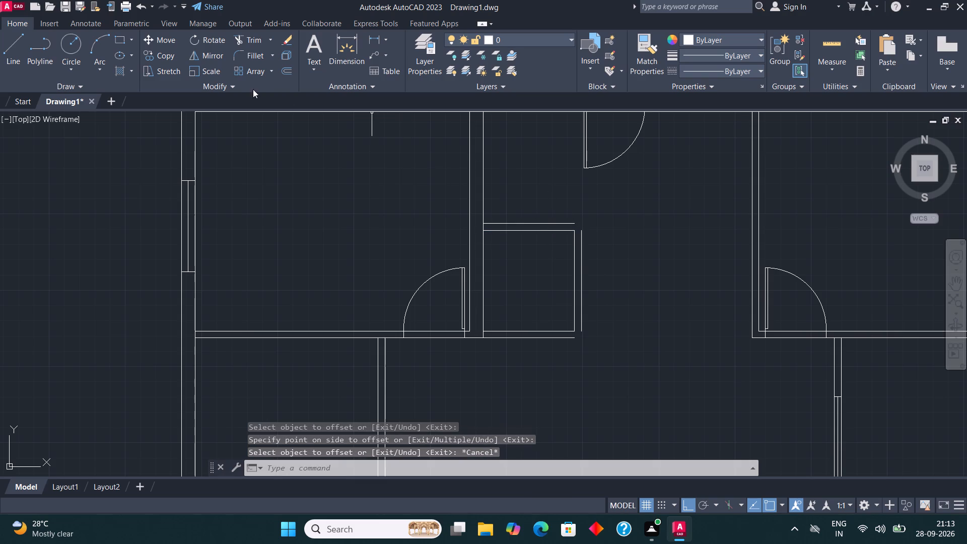
Fillet the small room's outer wall lines so they meet at its upper-right and lower-right corners.
left_click(249, 58)
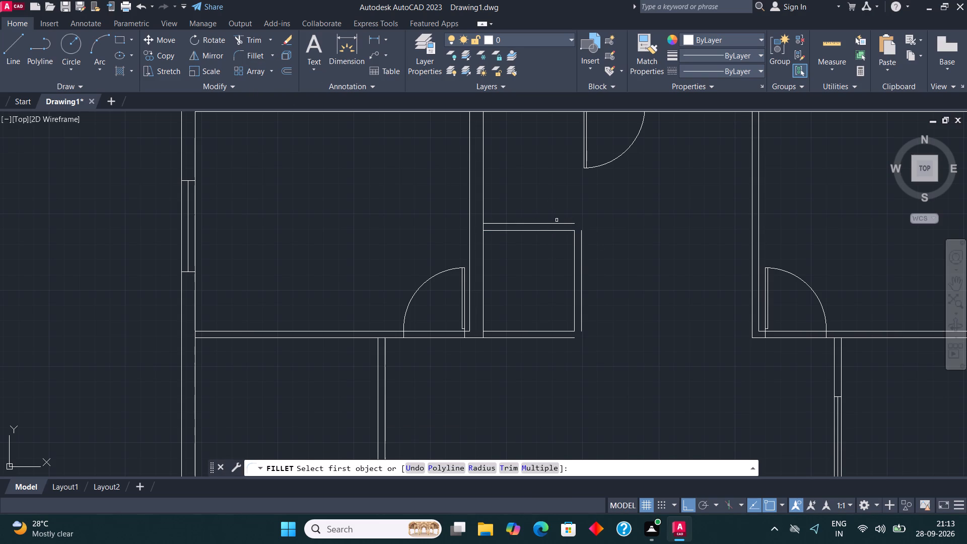
left_click(558, 223)
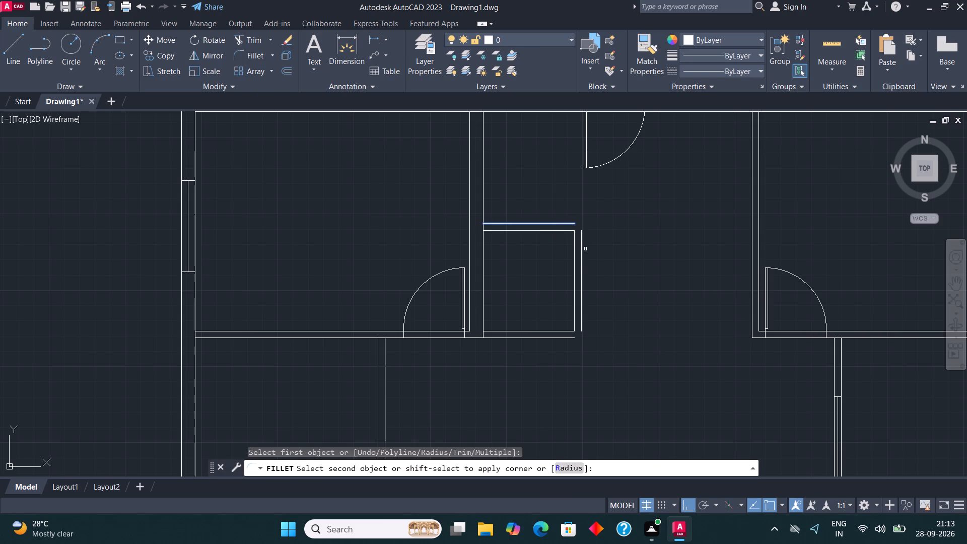
left_click(581, 255)
left_click(257, 60)
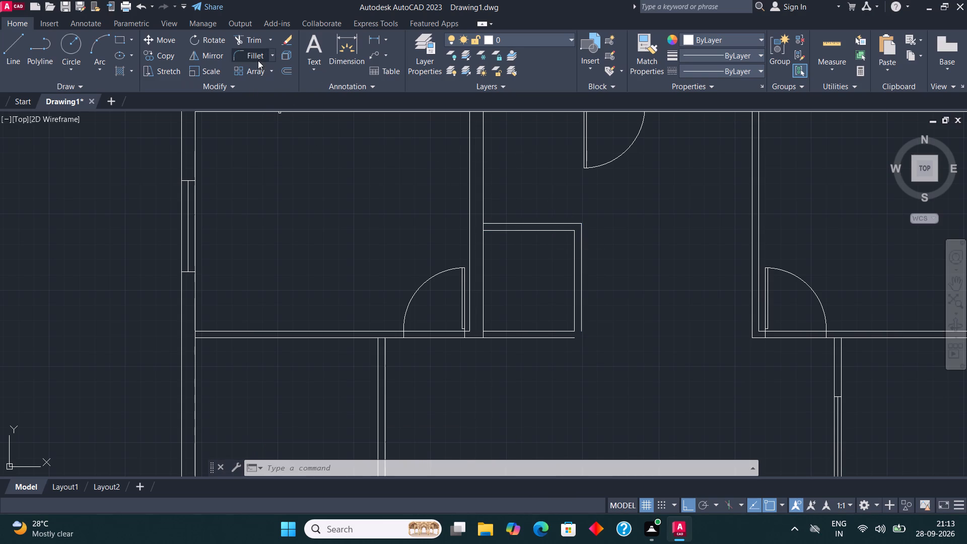
left_click(540, 336)
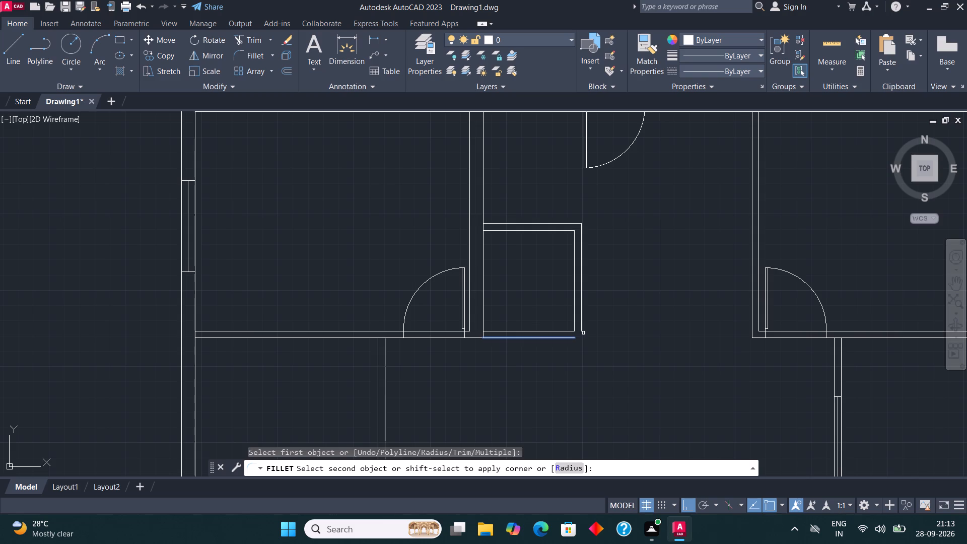
left_click(584, 324)
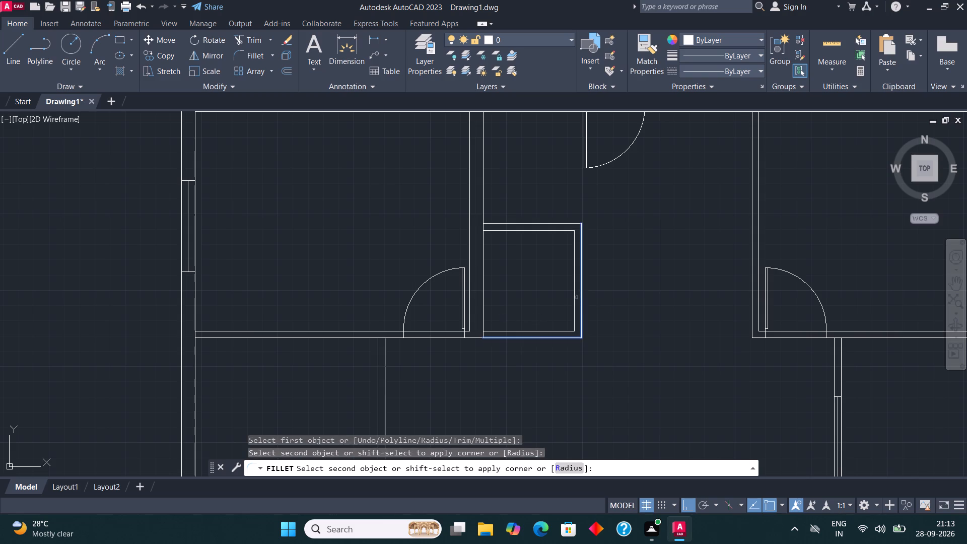
left_click(582, 299)
scroll(485, 322, "down", 3)
scroll(519, 322, "up", 3)
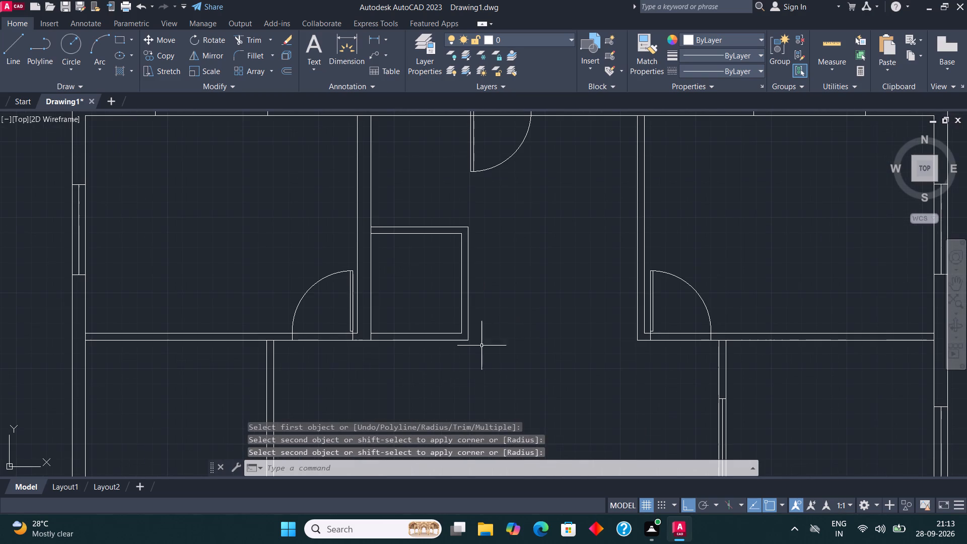
Mirror the small room's walls about a vertical axis between the two upper corner rooms, keeping the original.
left_click(486, 370)
left_click(427, 211)
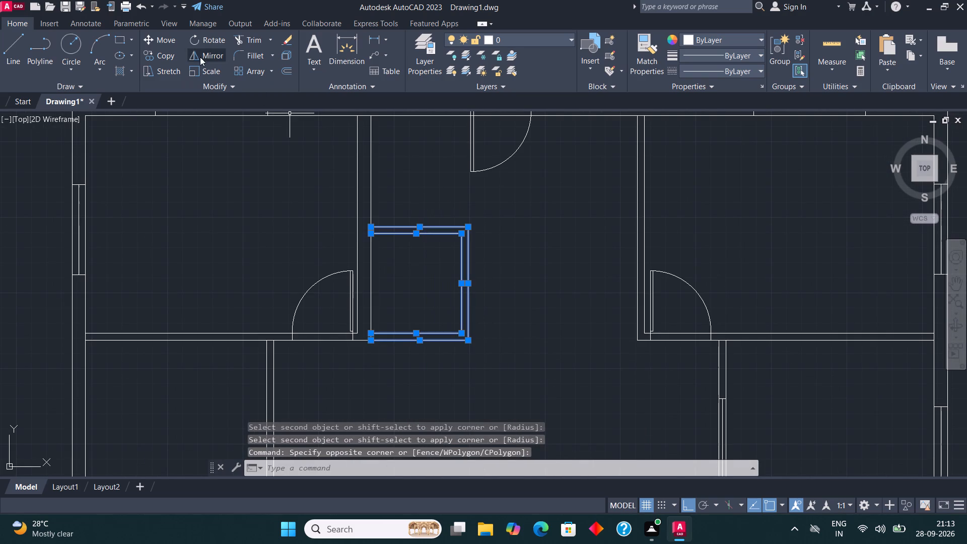
left_click(209, 56)
left_click(507, 338)
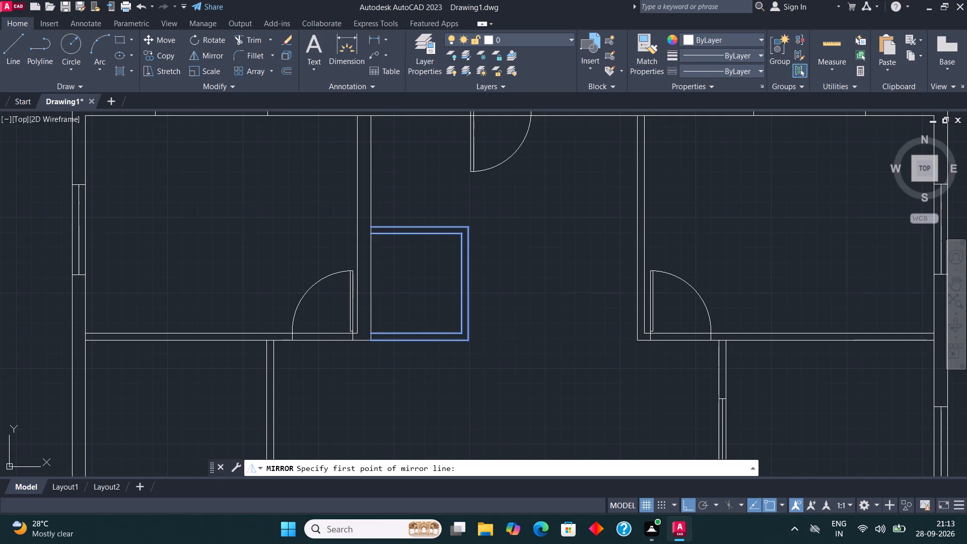
left_click(500, 350)
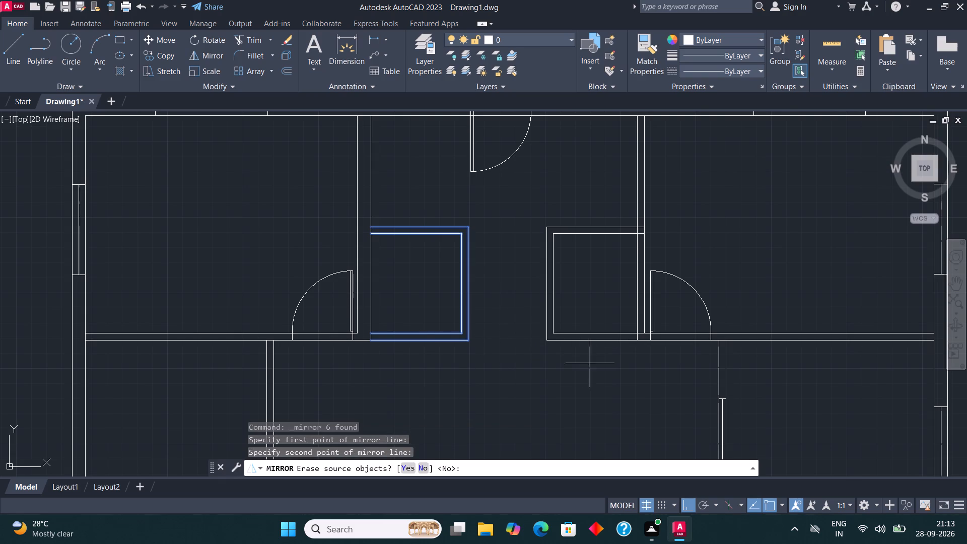
left_click(424, 472)
Move the mirrored small room so its wall ends meet the outer lower-left corner of the upper-right room.
scroll(597, 420, "up", 1)
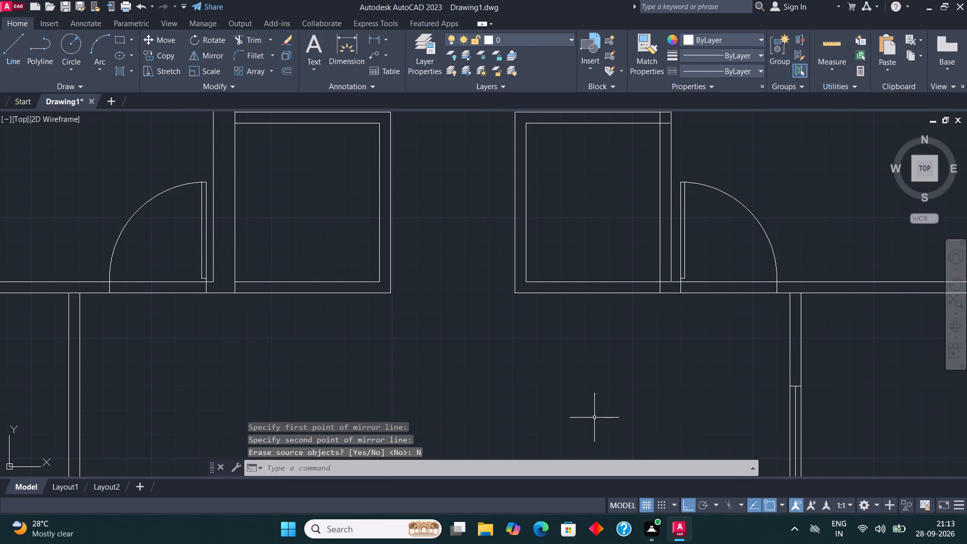
left_click(594, 406)
scroll(588, 386, "down", 2)
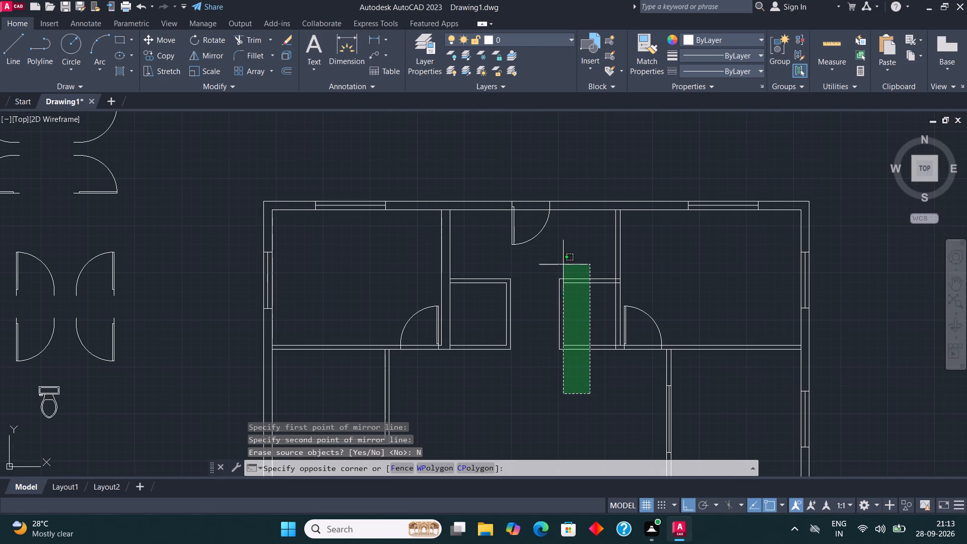
left_click(554, 256)
scroll(597, 325, "up", 1)
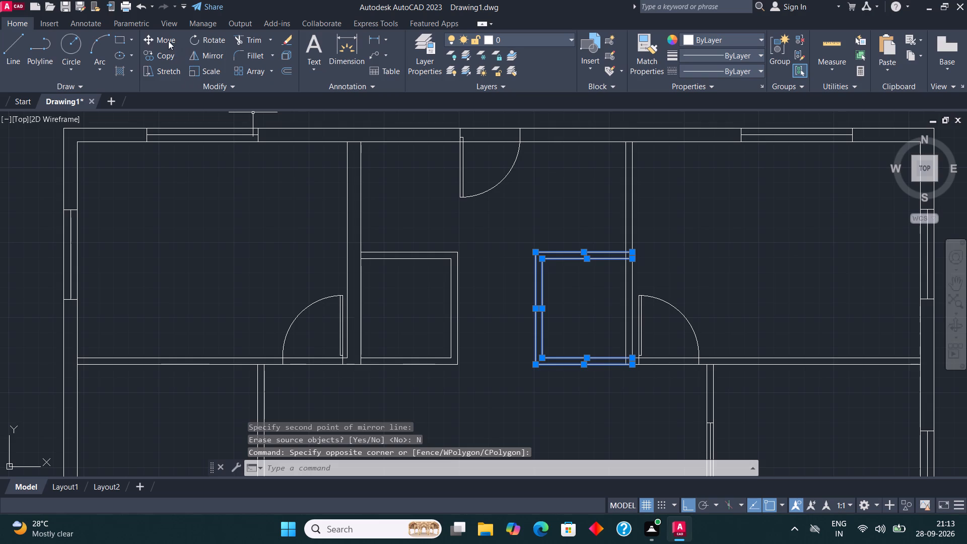
left_click(168, 41)
scroll(634, 364, "up", 5)
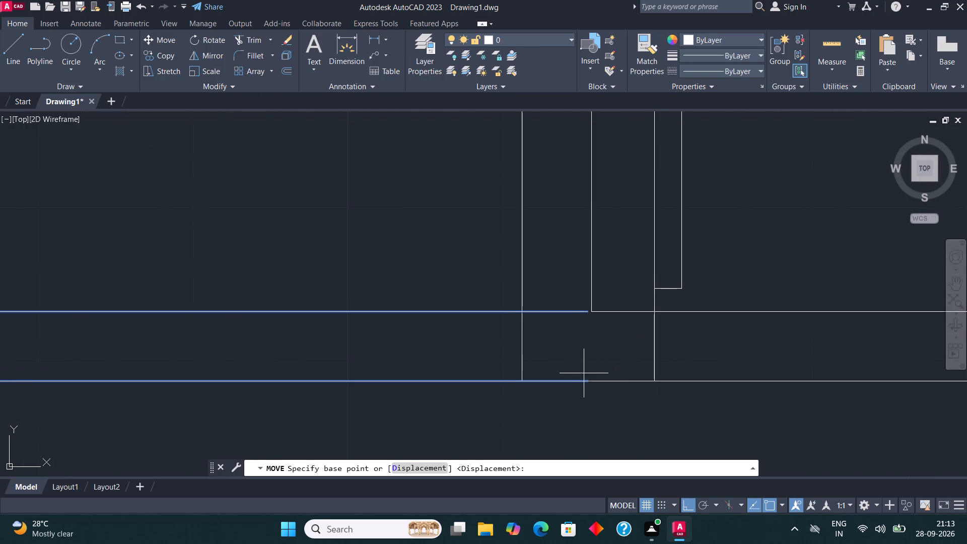
left_click(585, 381)
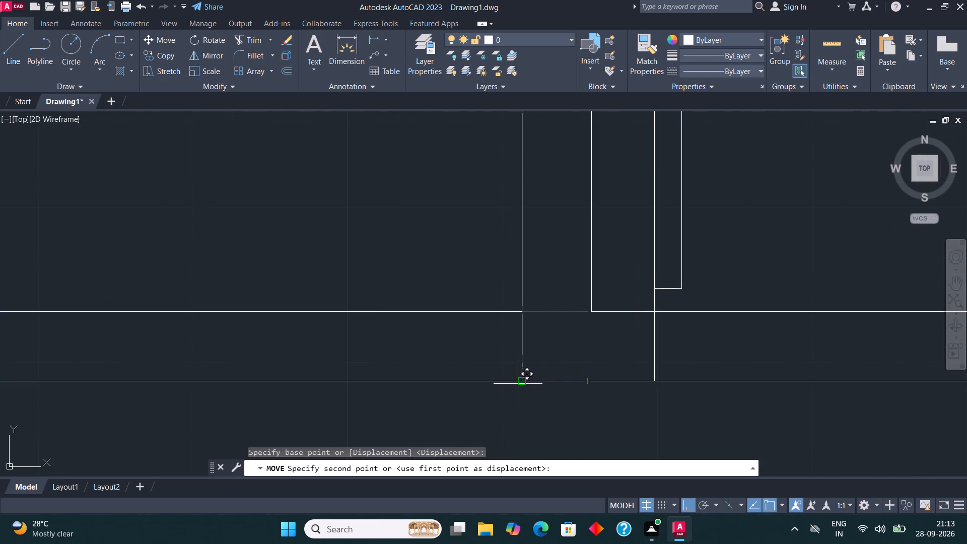
left_click(518, 384)
scroll(558, 382, "down", 7)
key("Escape")
scroll(579, 345, "down", 2)
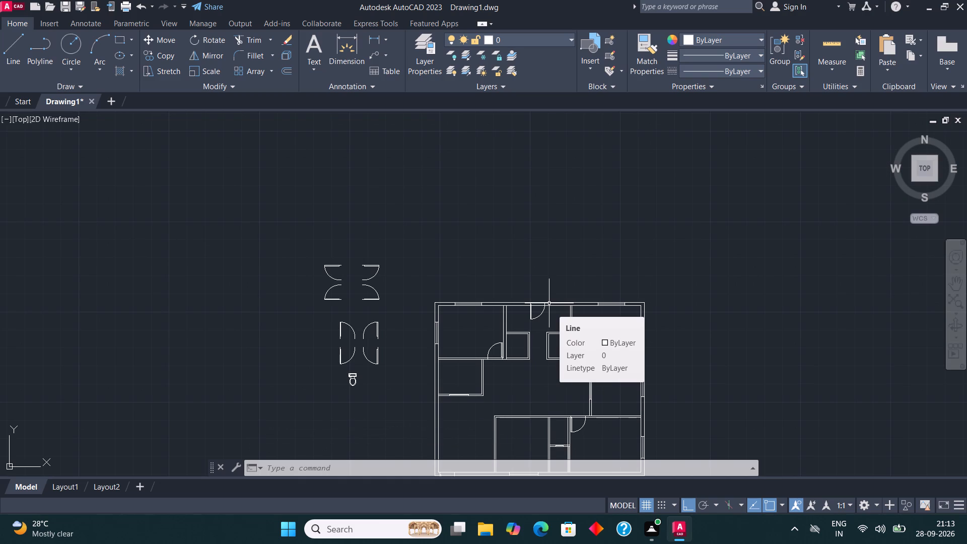
scroll(549, 303, "down", 2)
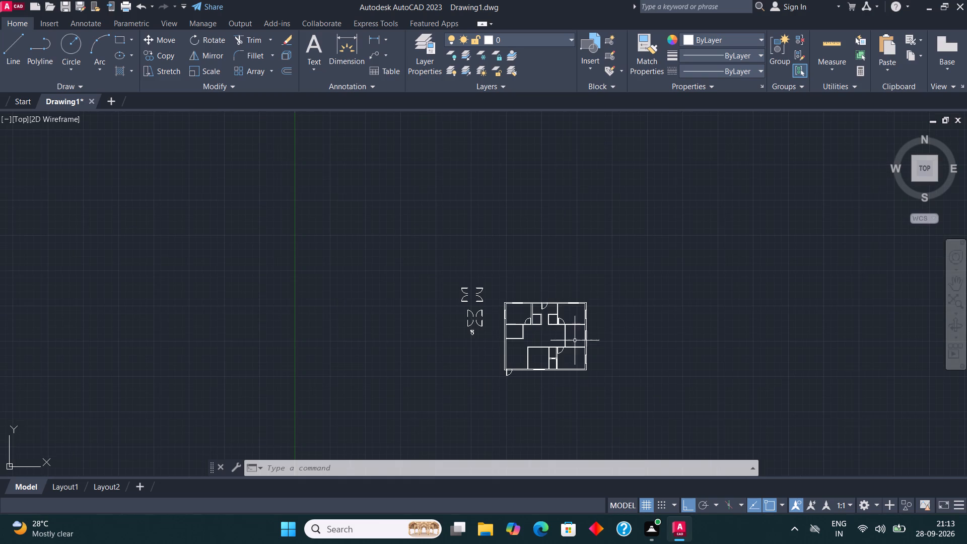
Copy the lower-right door of the upper spare-door group onto the wall between the upper-left room and its adjoining small room.
scroll(576, 342, "up", 2)
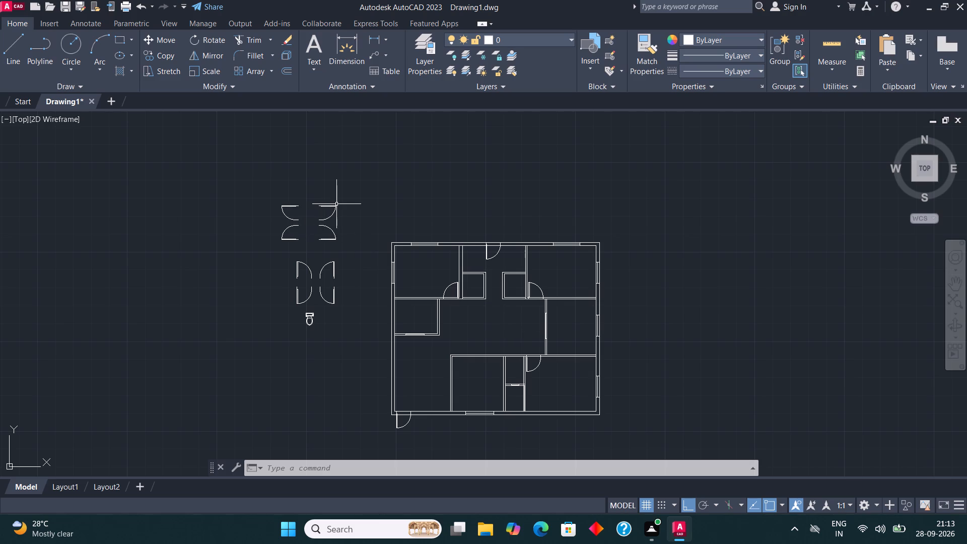
scroll(340, 203, "up", 1)
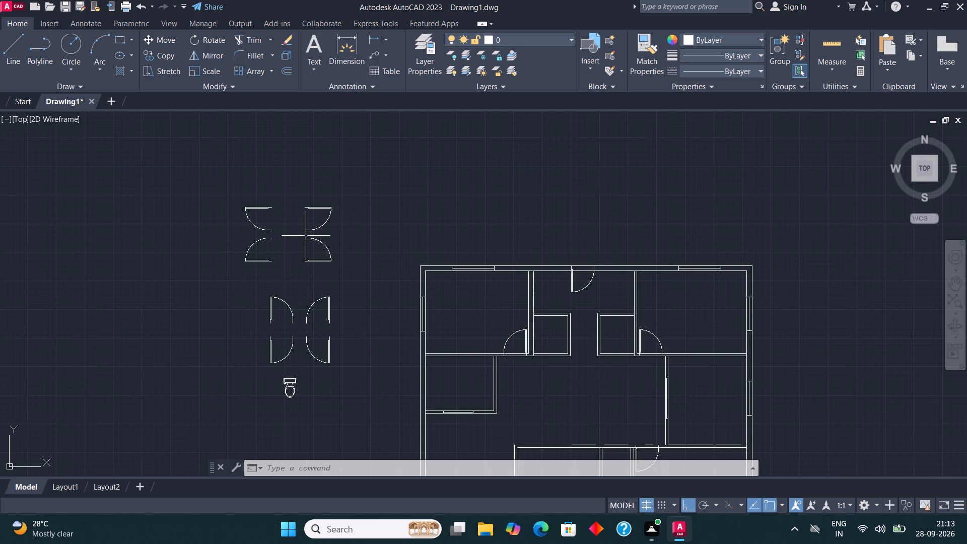
left_click(311, 261)
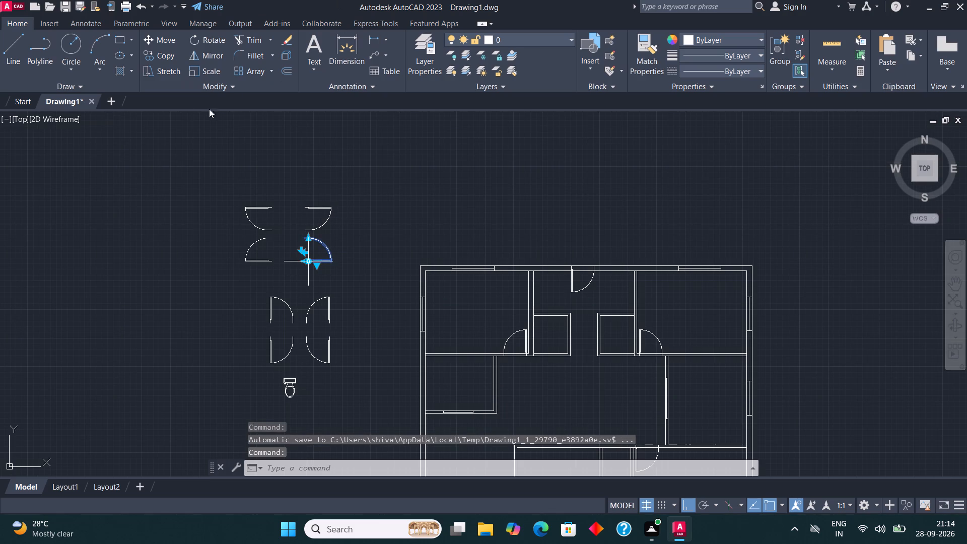
left_click(170, 55)
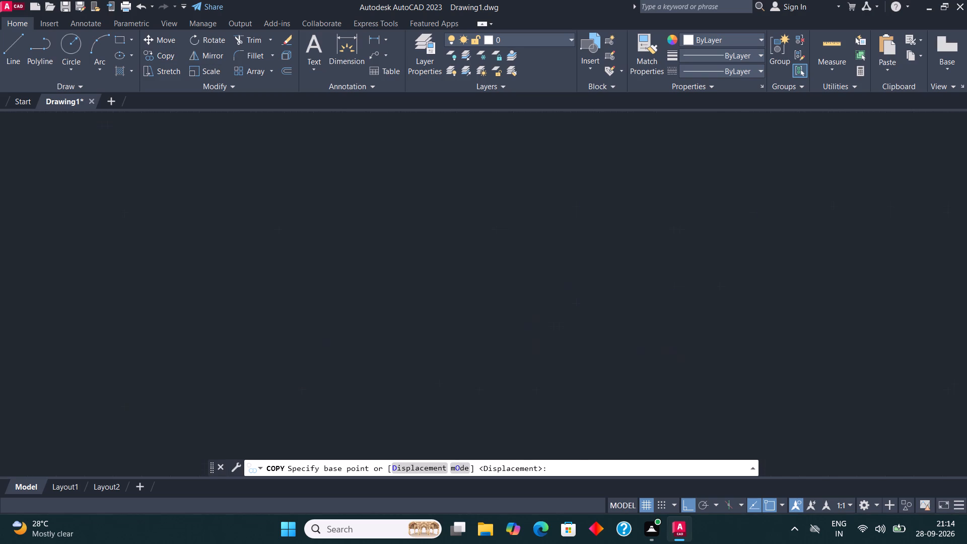
left_click(304, 265)
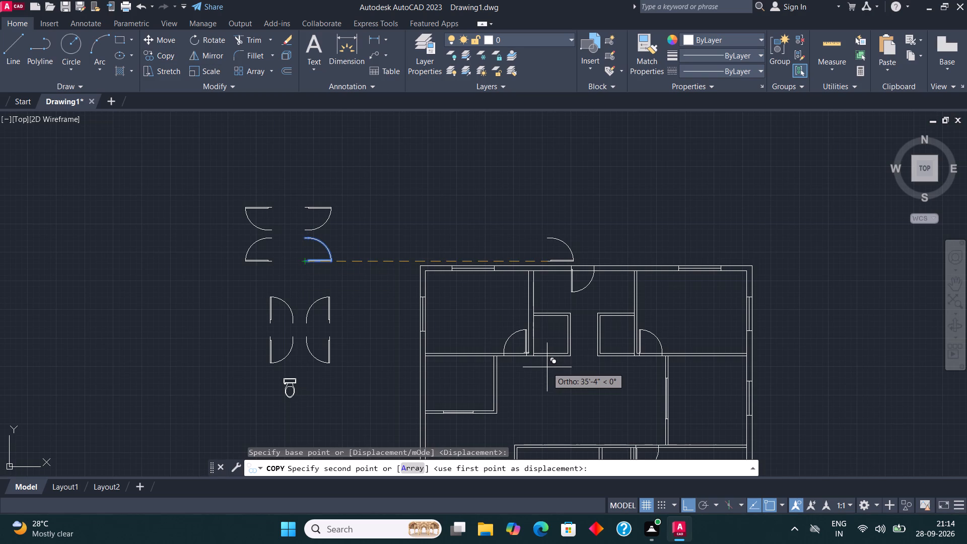
key("F8")
scroll(537, 350, "up", 4)
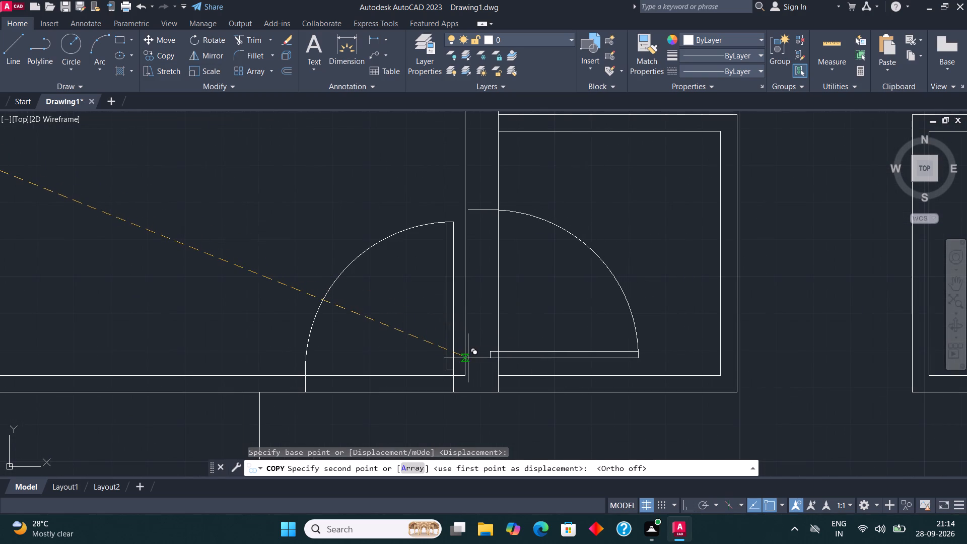
left_click(467, 358)
key("Escape")
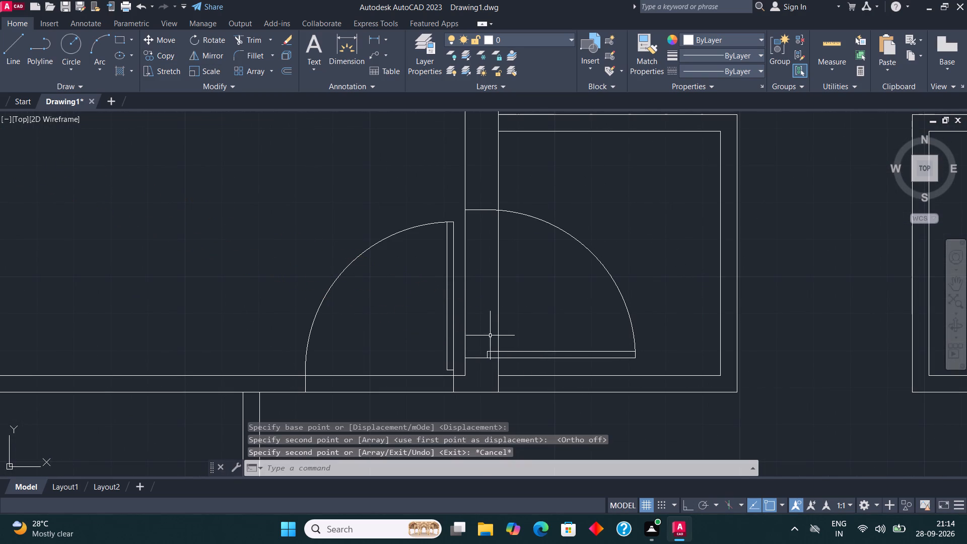
Scale the copied door down freehand about its wall-side lower end so it suits the small room.
scroll(487, 341, "down", 2)
scroll(518, 317, "up", 2)
left_click(527, 281)
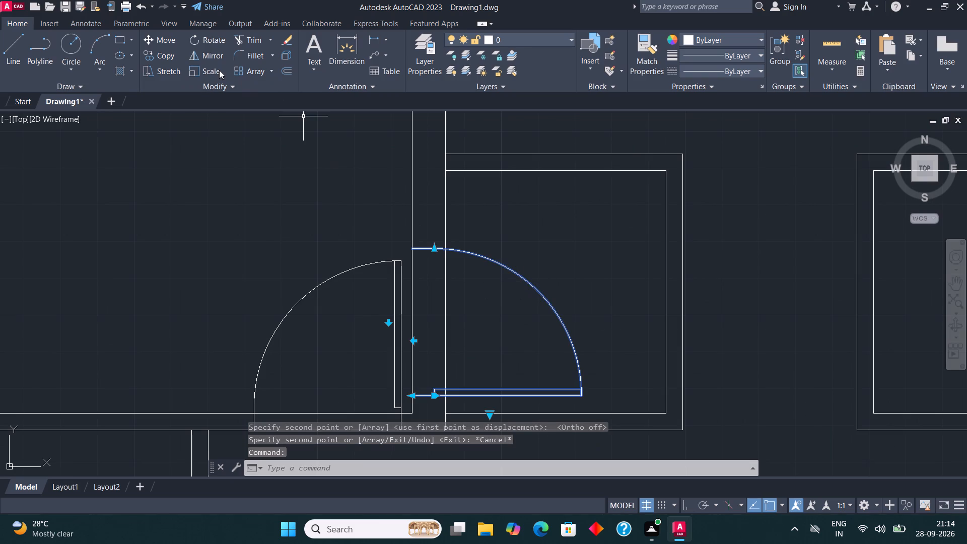
left_click(219, 70)
left_click(417, 394)
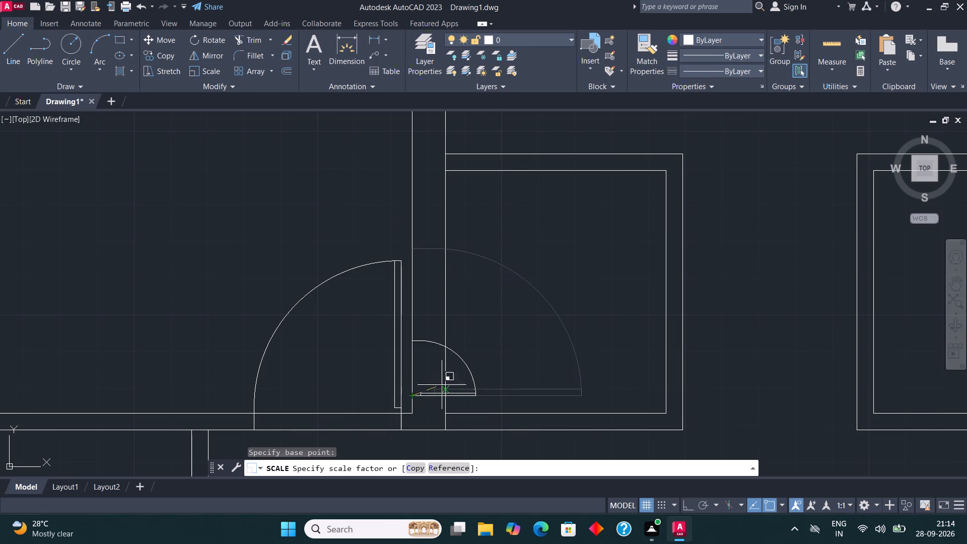
left_click(469, 380)
key("Escape")
scroll(513, 334, "down", 3)
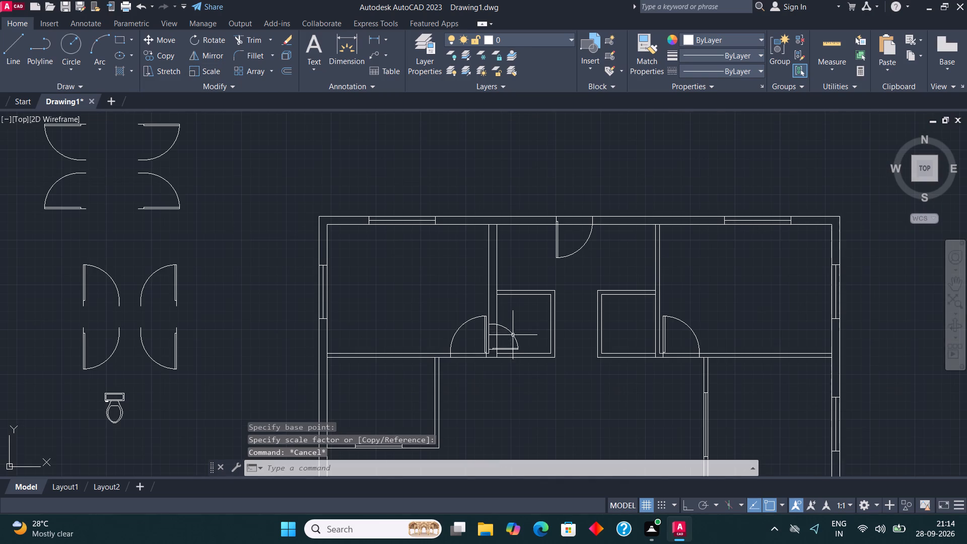
Mirror the reduced door about a vertical axis between the two small rooms, keeping the original.
left_click(515, 343)
left_click(210, 57)
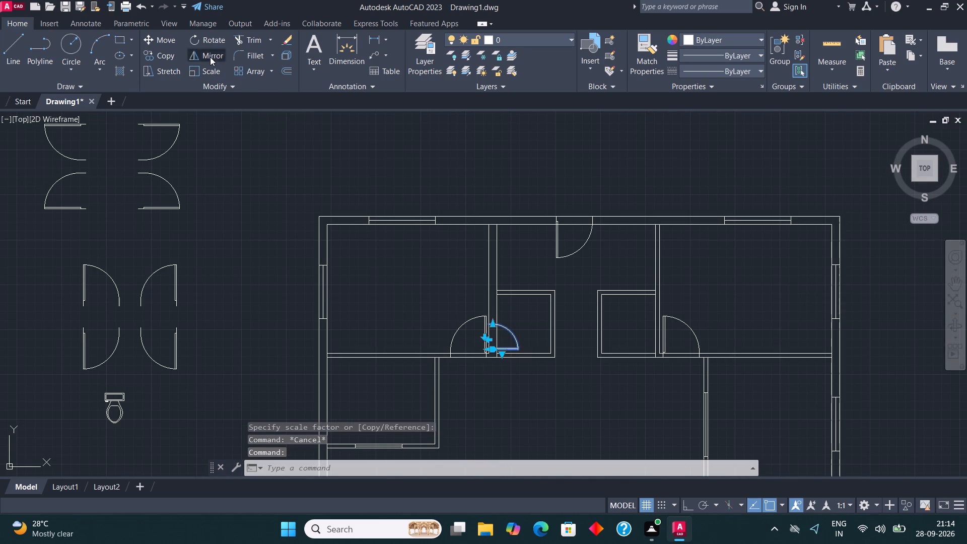
left_click(574, 350)
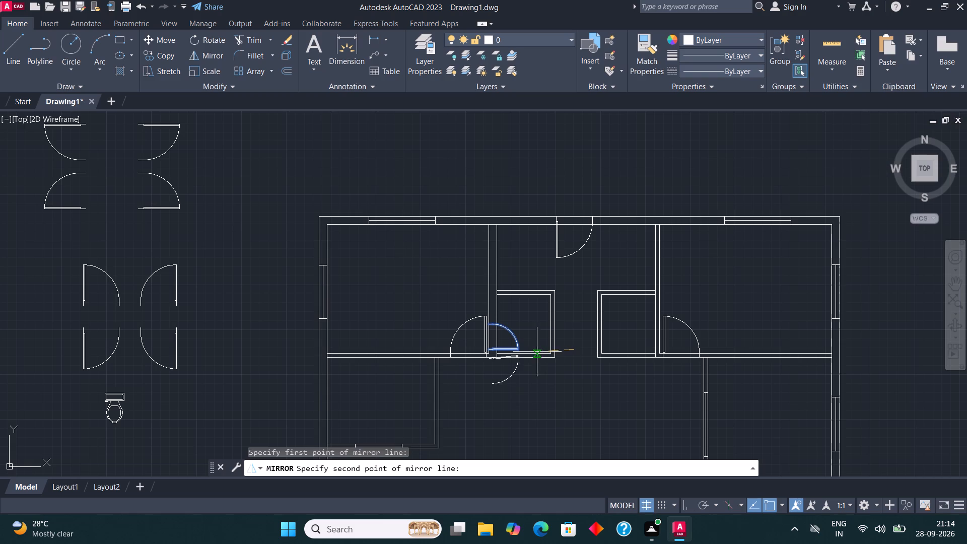
key("F8")
left_click(601, 271)
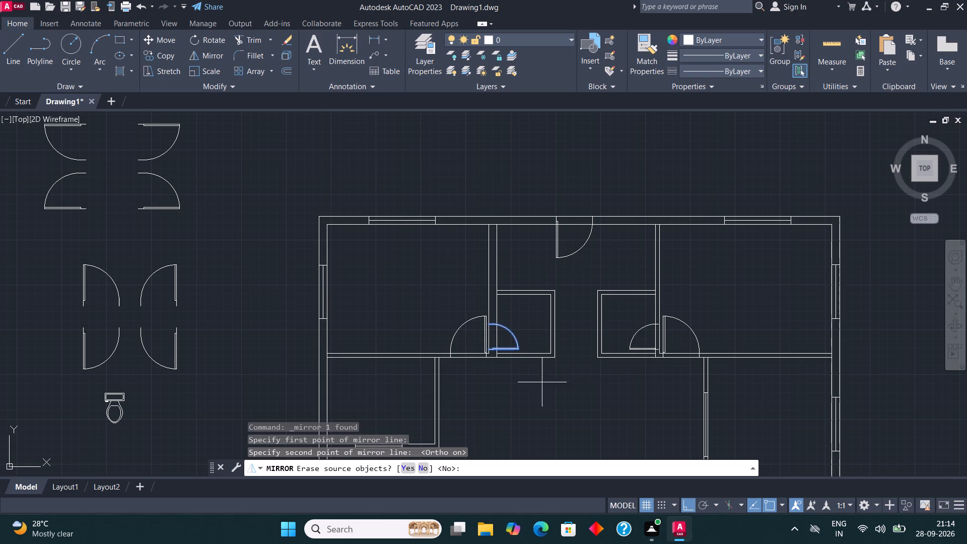
left_click(417, 468)
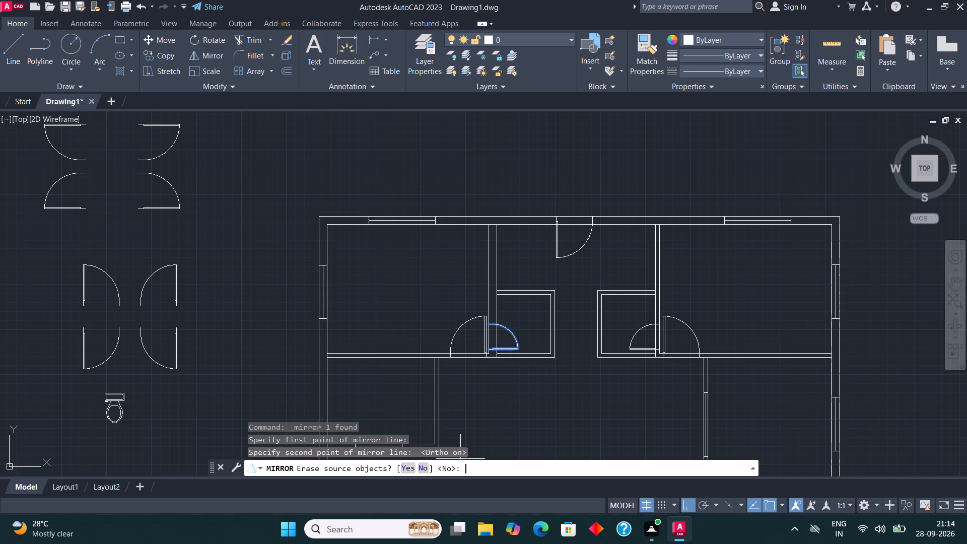
left_click(422, 466)
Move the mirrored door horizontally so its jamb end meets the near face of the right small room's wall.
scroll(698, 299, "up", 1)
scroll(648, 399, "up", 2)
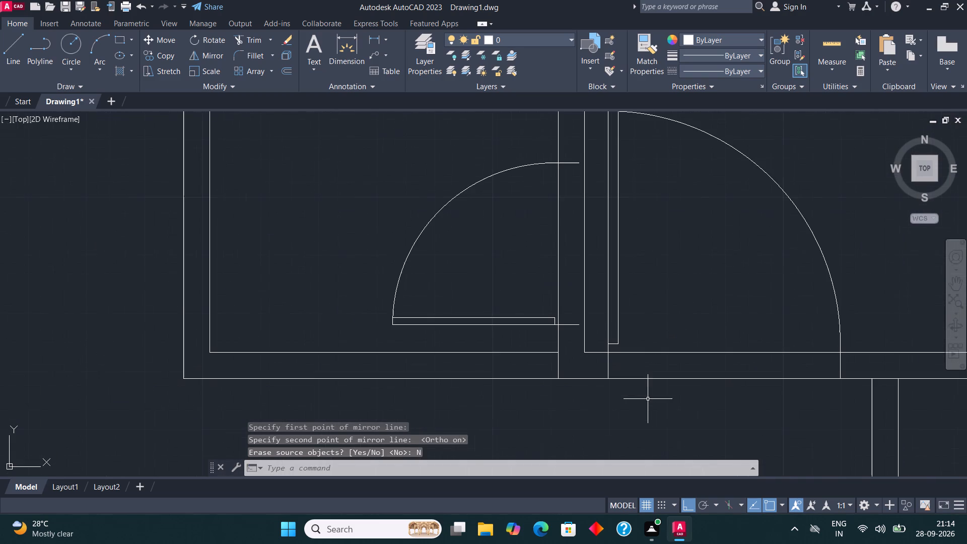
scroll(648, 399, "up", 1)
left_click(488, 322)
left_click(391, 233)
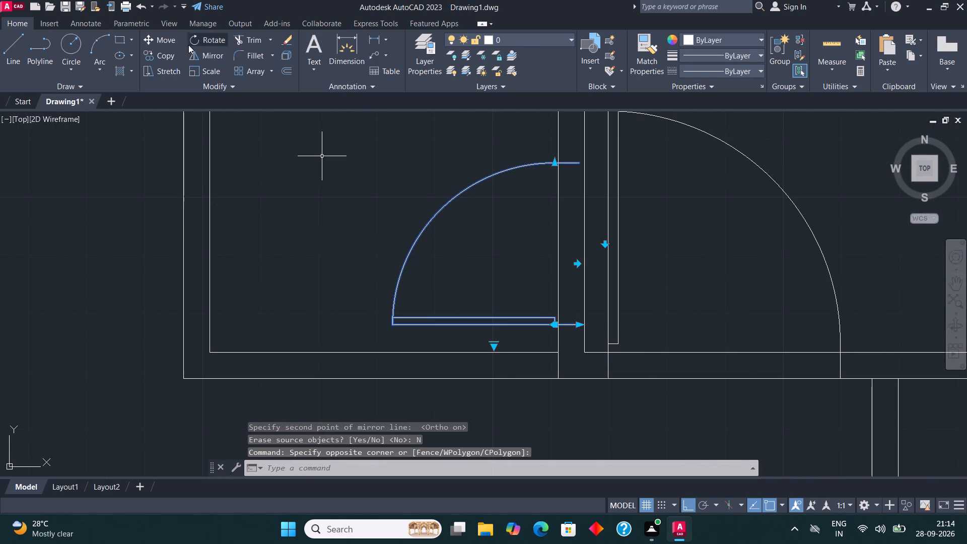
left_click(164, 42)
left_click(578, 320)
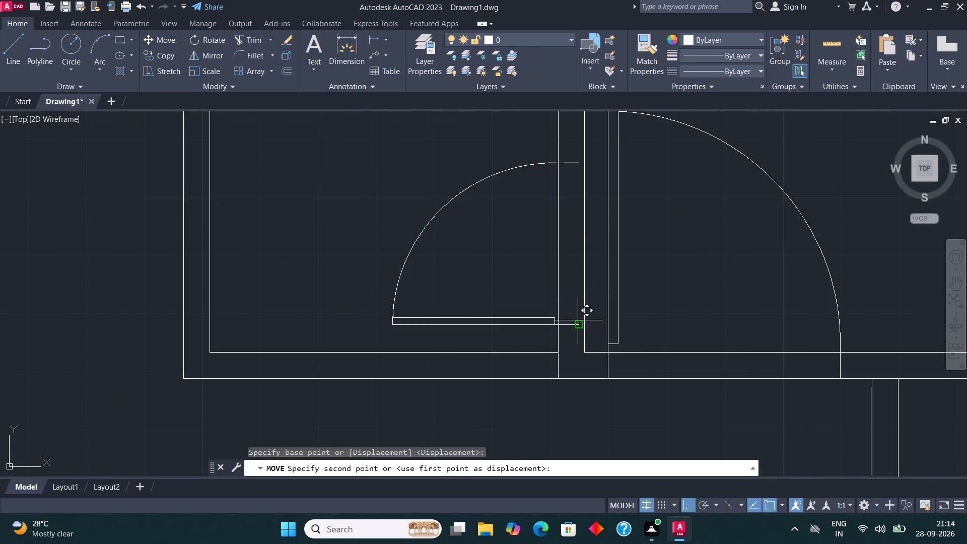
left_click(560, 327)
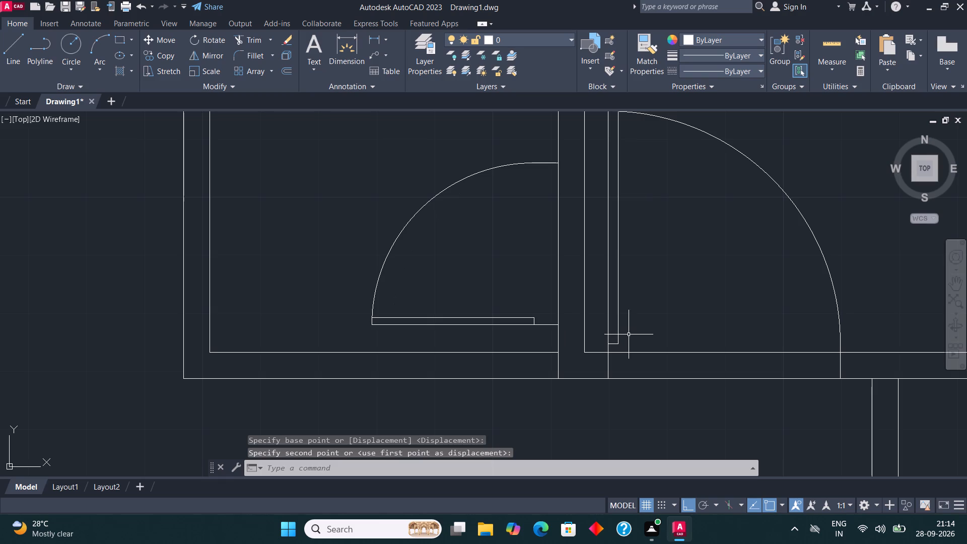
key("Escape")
Move the mirrored door horizontally so its jamb end meets the wall face on the upper-right room's side.
scroll(629, 344, "down", 3)
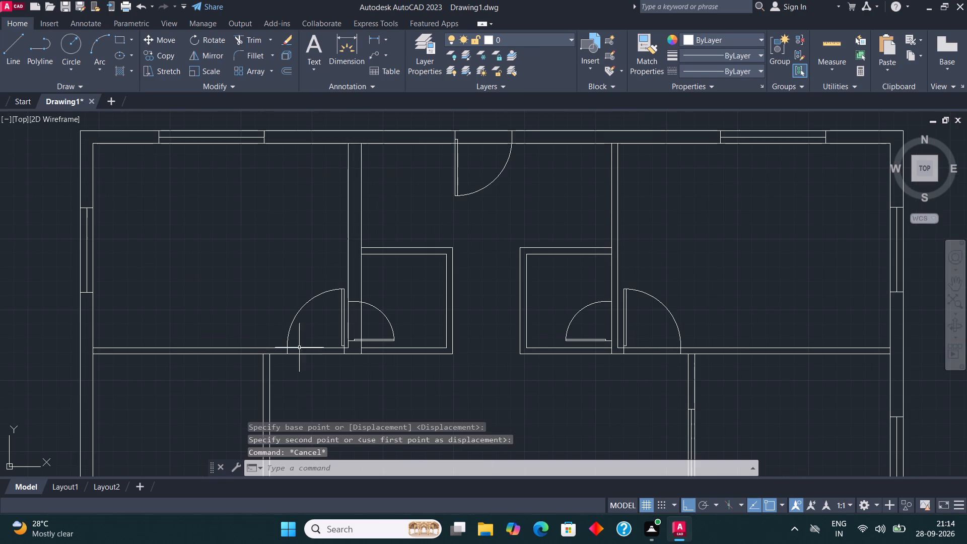
scroll(292, 330, "up", 2)
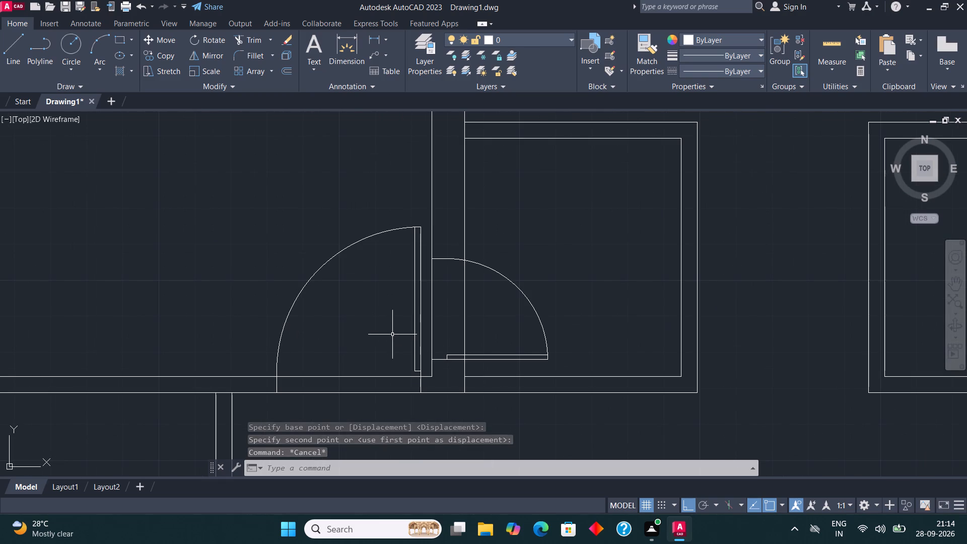
scroll(391, 334, "down", 4)
scroll(470, 329, "up", 3)
scroll(583, 364, "up", 1)
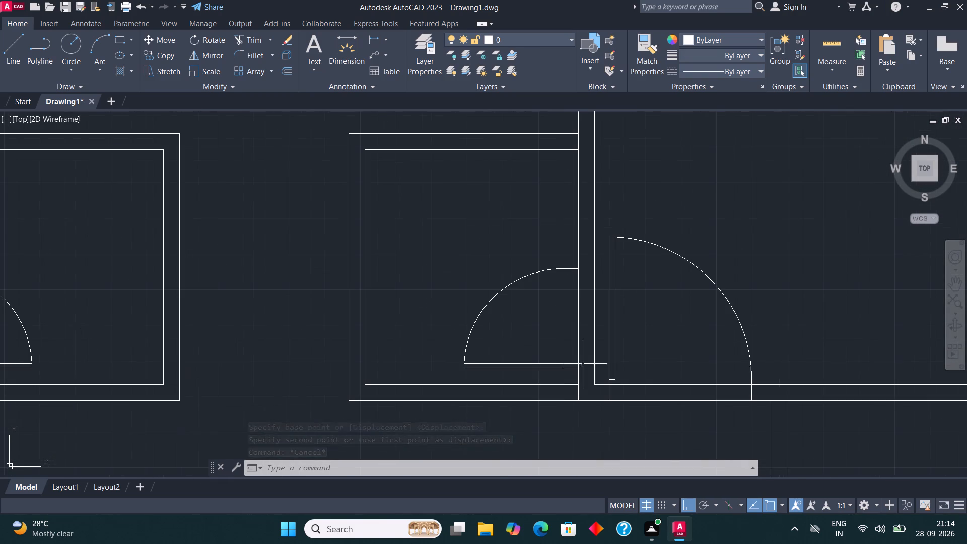
left_click(536, 371)
left_click(492, 313)
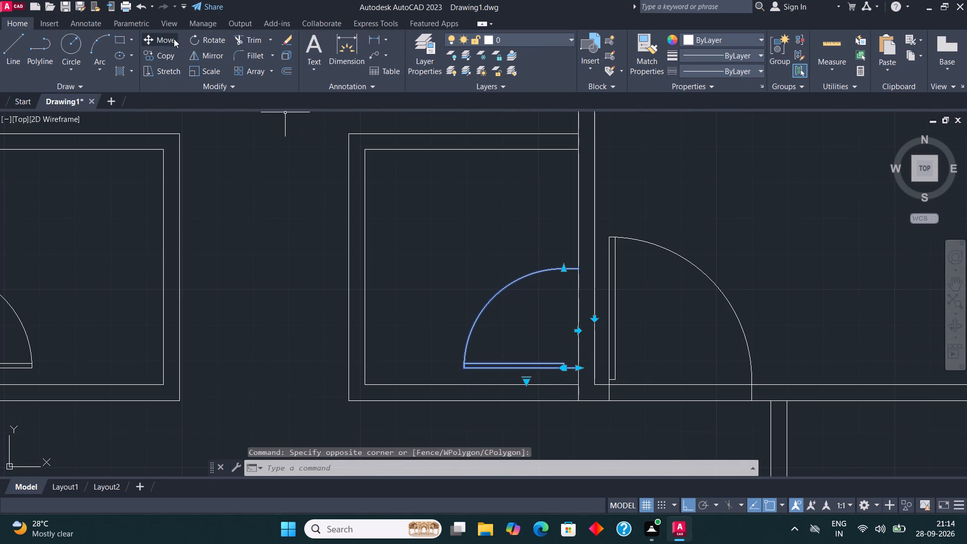
left_click(174, 39)
scroll(597, 374, "up", 3)
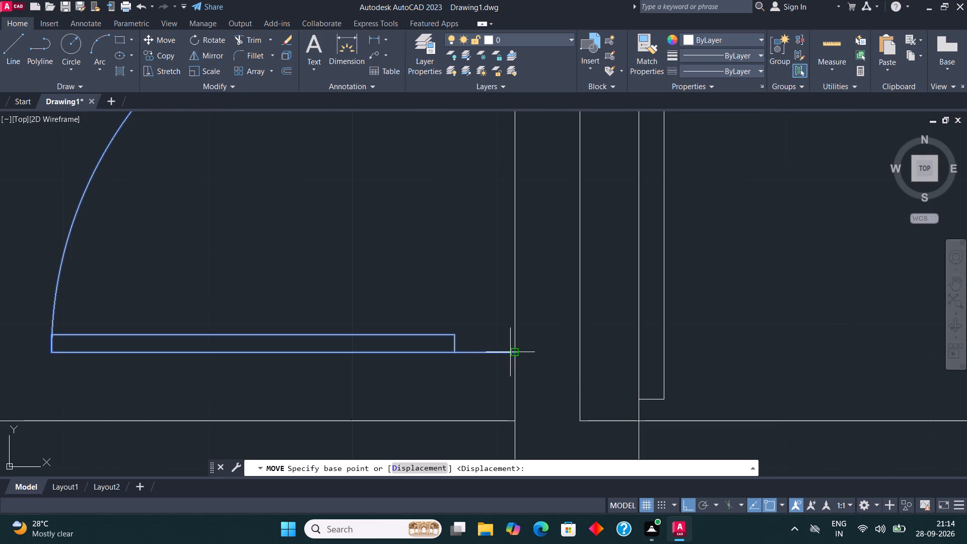
left_click(513, 352)
left_click(580, 350)
scroll(722, 373, "down", 4)
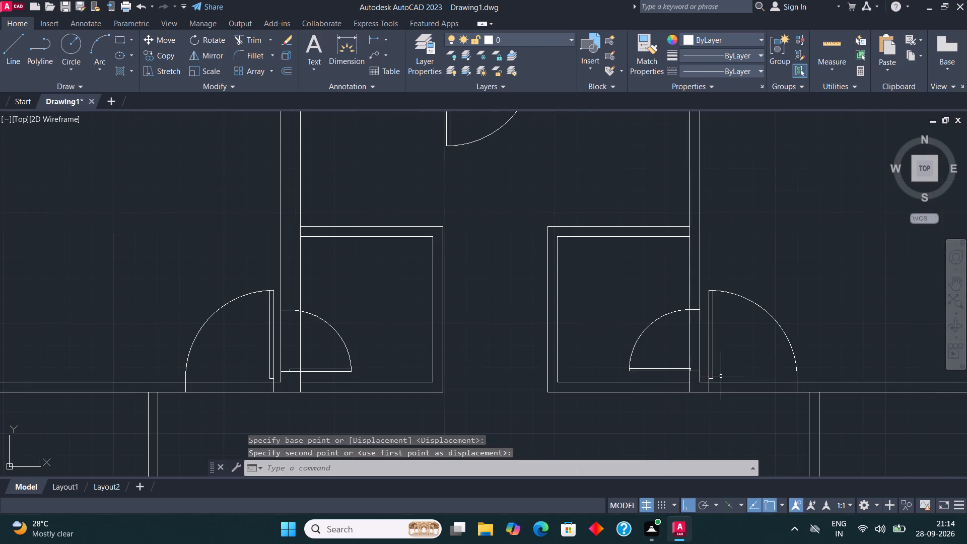
Copy the upper-left spare door onto the right wall of the room below the upper-left room, near its upper corner.
scroll(695, 330, "down", 1)
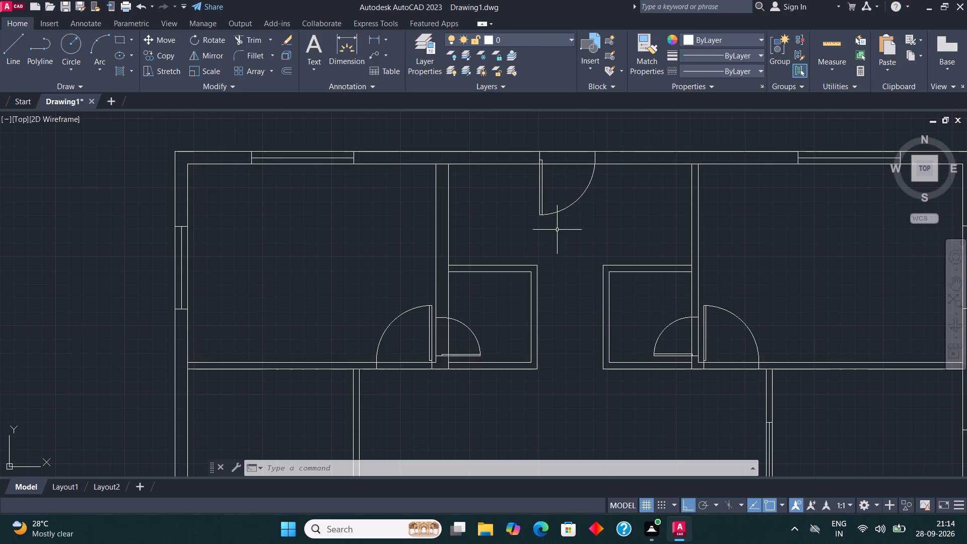
scroll(549, 206, "down", 2)
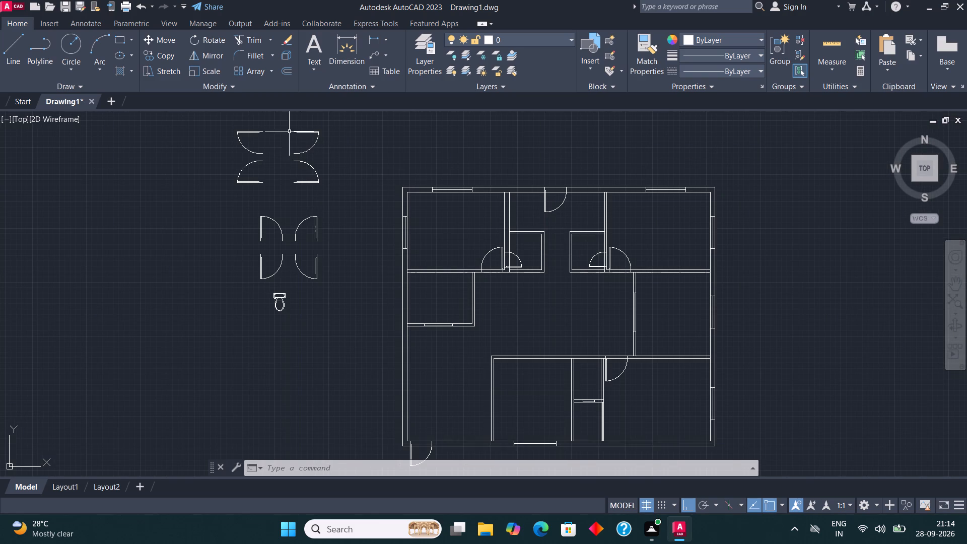
left_click(252, 129)
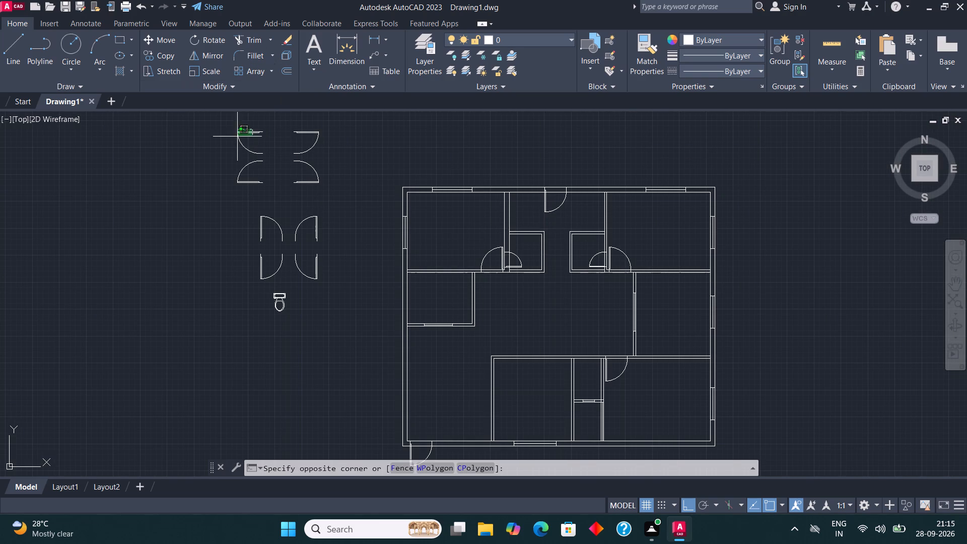
left_click(233, 150)
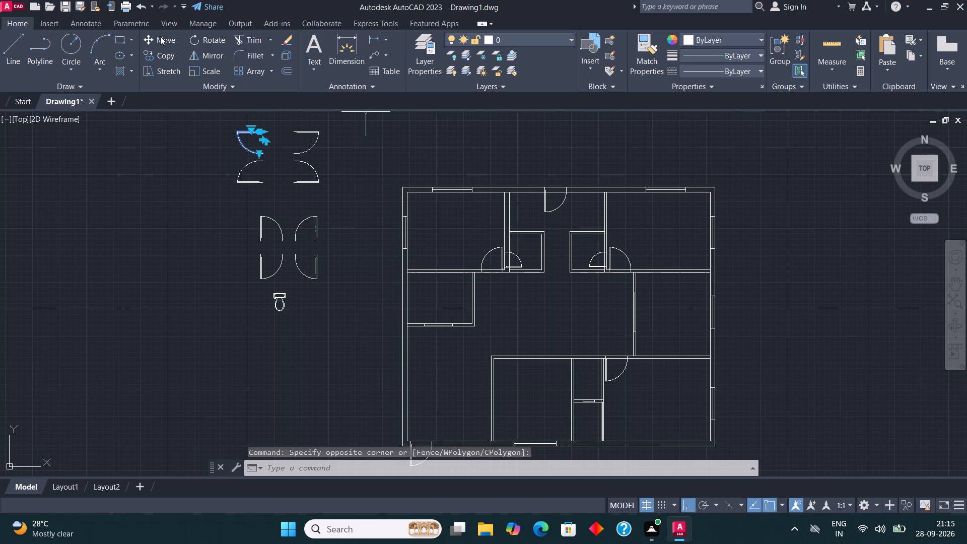
left_click(162, 53)
left_click(264, 128)
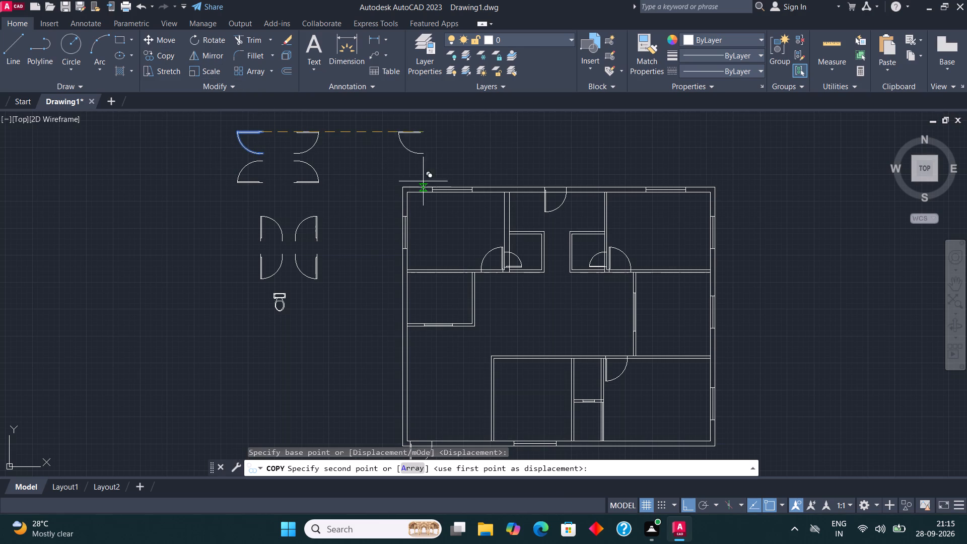
key("F8")
scroll(470, 284, "up", 3)
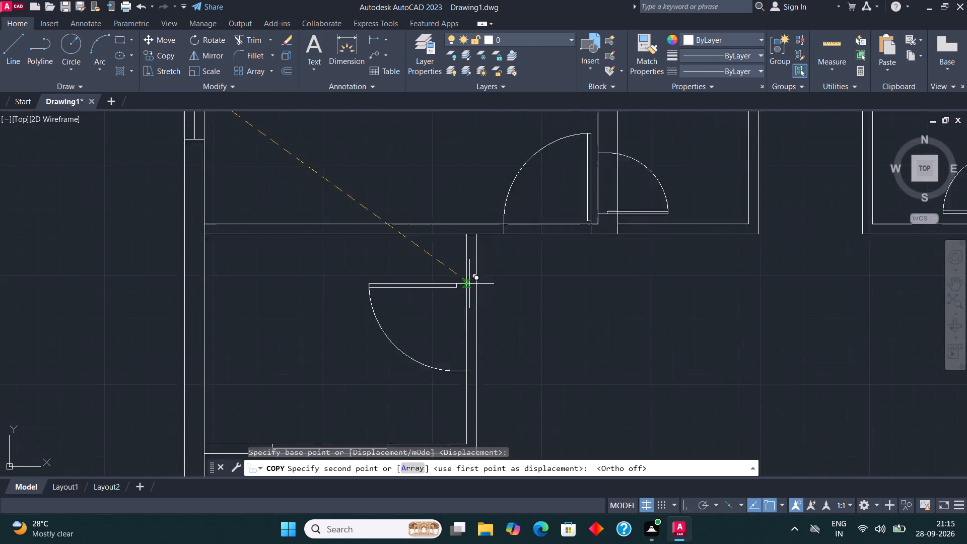
scroll(469, 284, "up", 1)
left_click(478, 226)
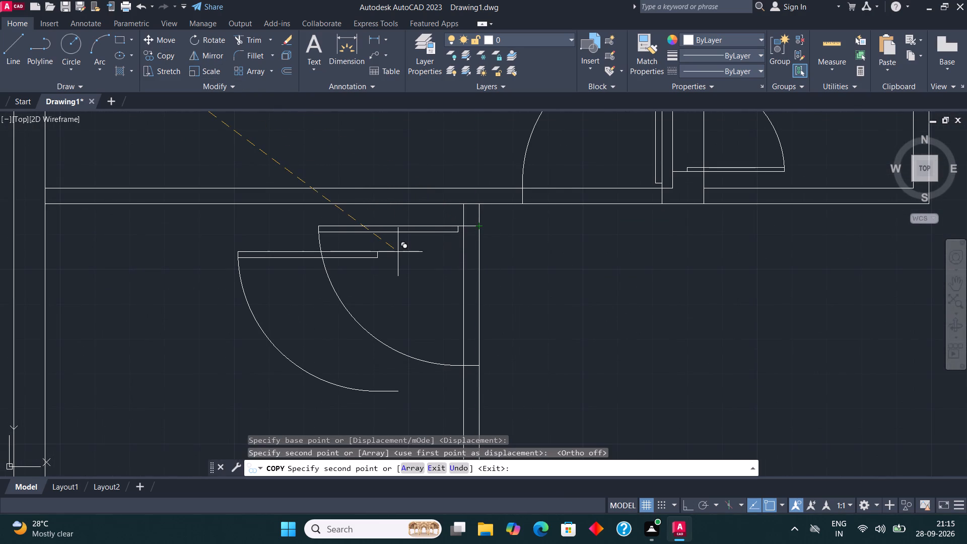
scroll(398, 252, "down", 4)
key("Escape")
scroll(369, 264, "down", 1)
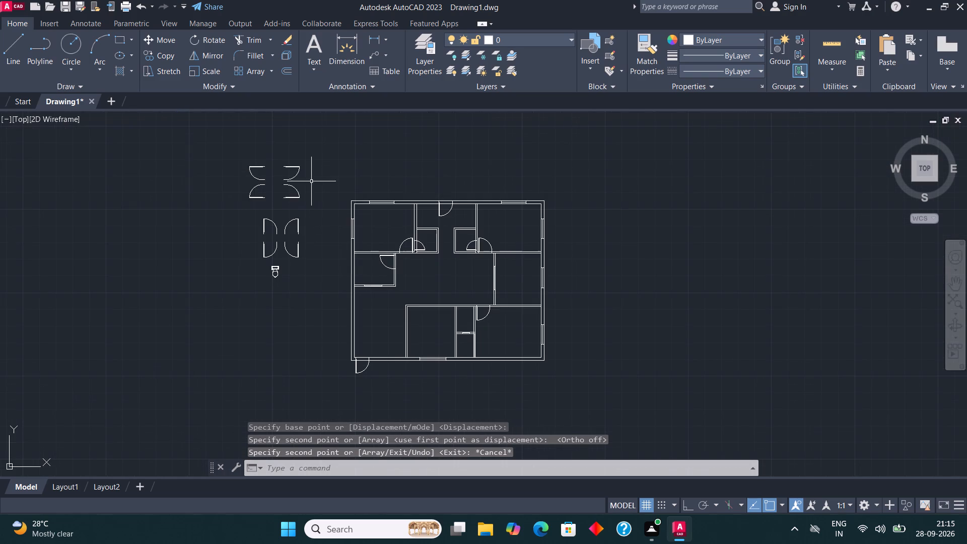
Copy the upper-right spare door onto the left wall of the middle-right room, just below its upper corner.
scroll(310, 175, "up", 1)
left_click(292, 159)
left_click(267, 146)
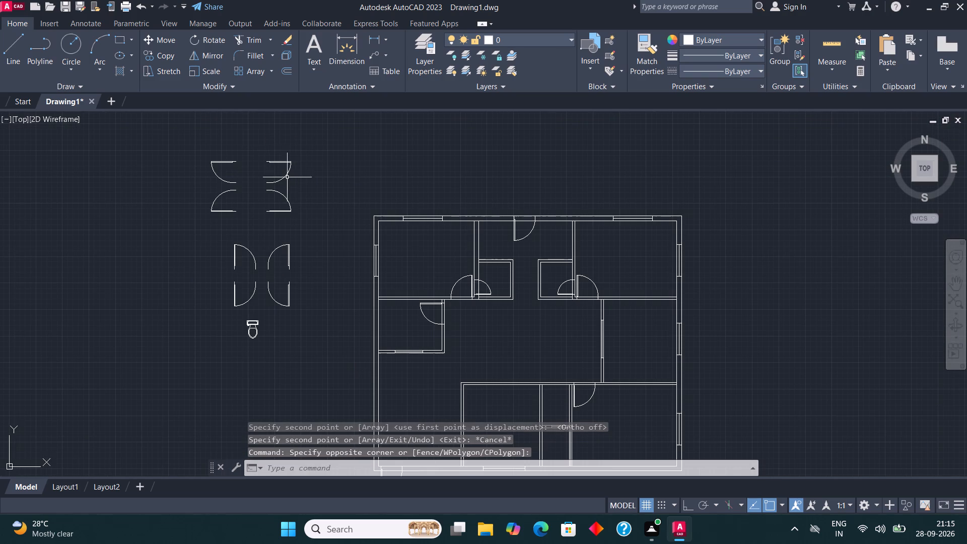
left_click(296, 178)
left_click(283, 151)
left_click(167, 54)
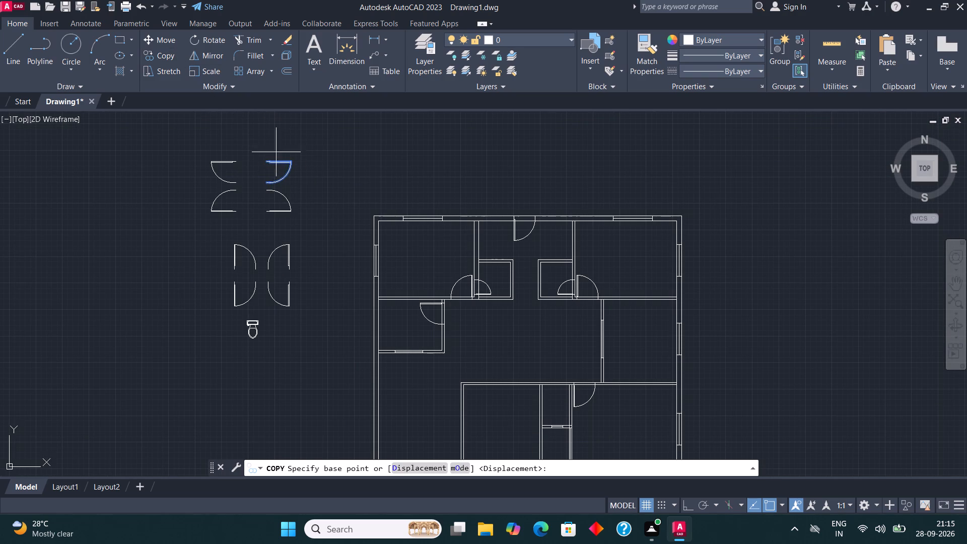
left_click(265, 161)
scroll(631, 311, "up", 4)
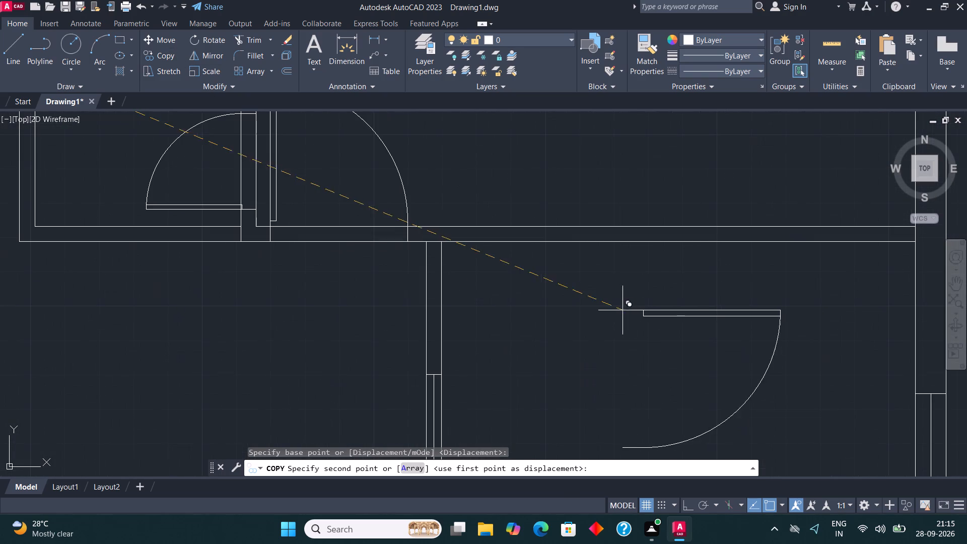
left_click(425, 248)
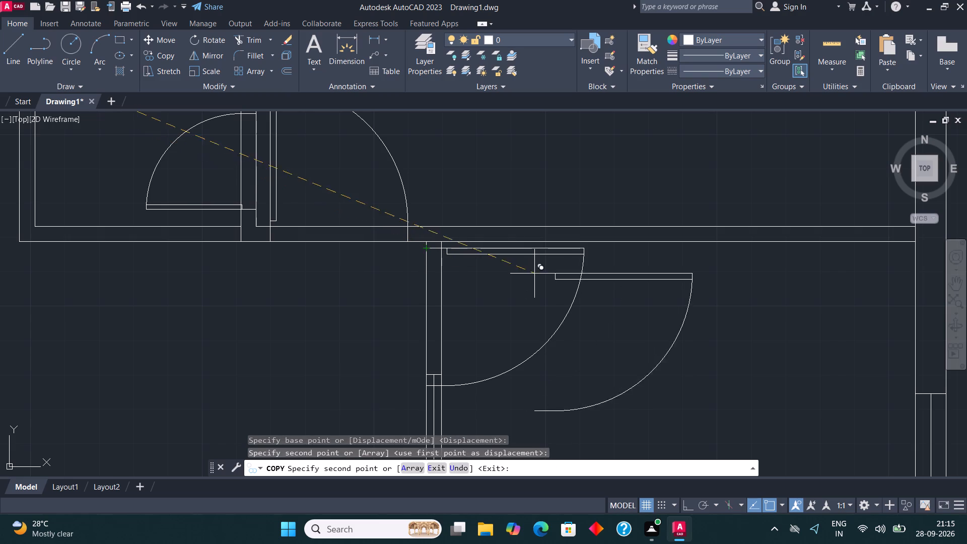
key("Escape")
Move the window in the middle-right room's left wall straight down along the wall, clear of the new door.
scroll(536, 275, "down", 4)
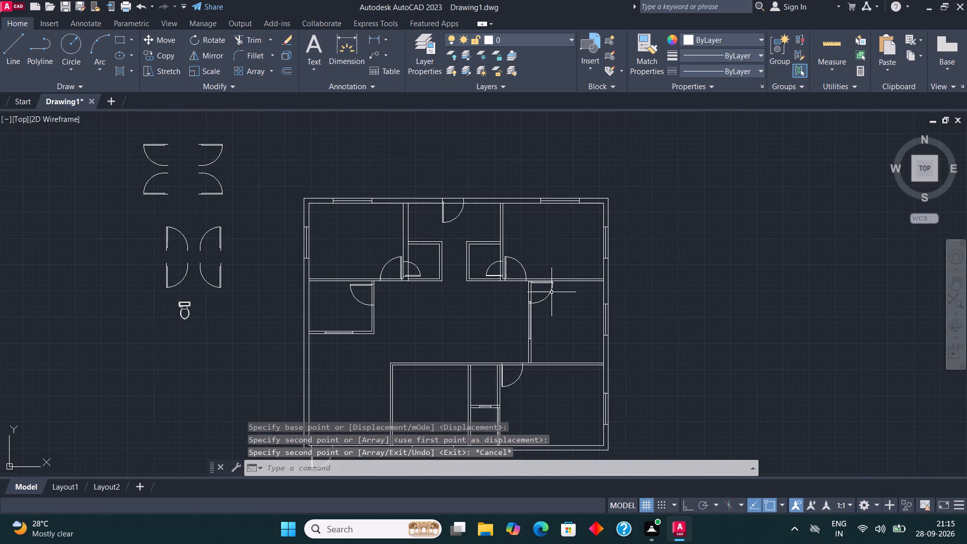
scroll(539, 324, "up", 2)
left_click(494, 371)
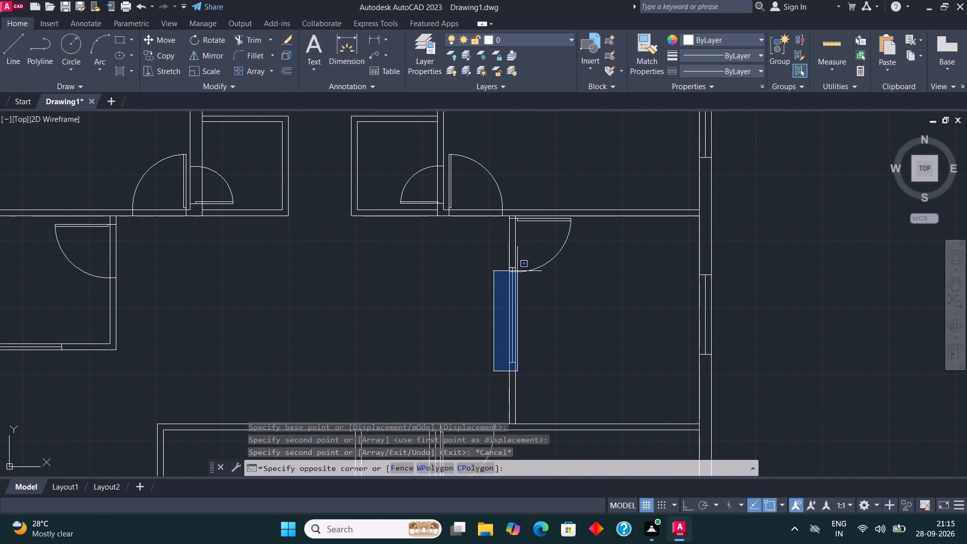
left_click(523, 265)
left_click(170, 41)
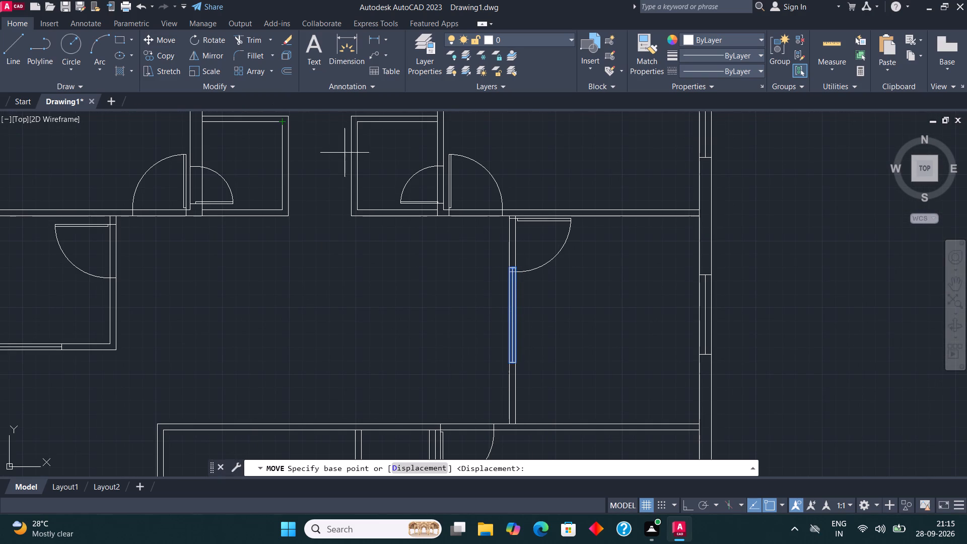
scroll(501, 378, "up", 2)
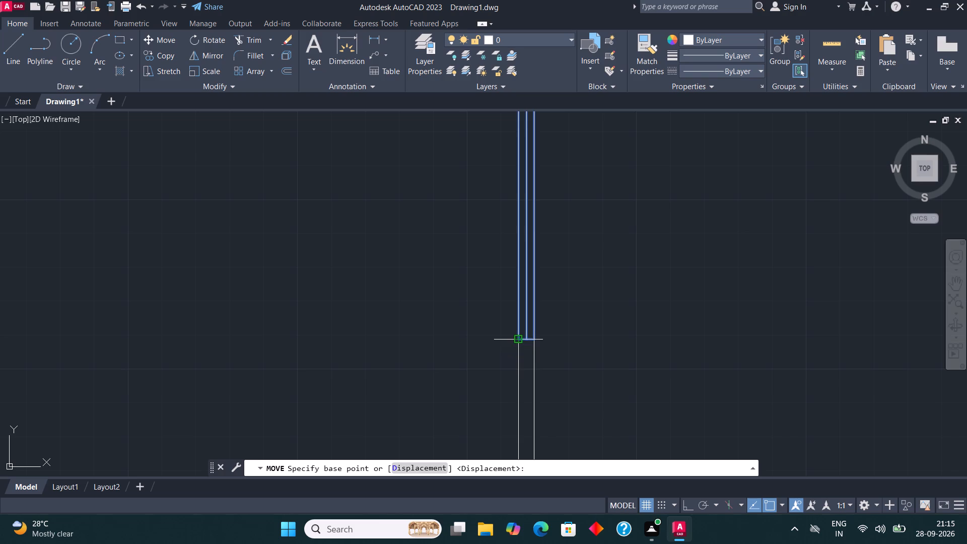
left_click(521, 343)
left_click(520, 414)
key("Escape")
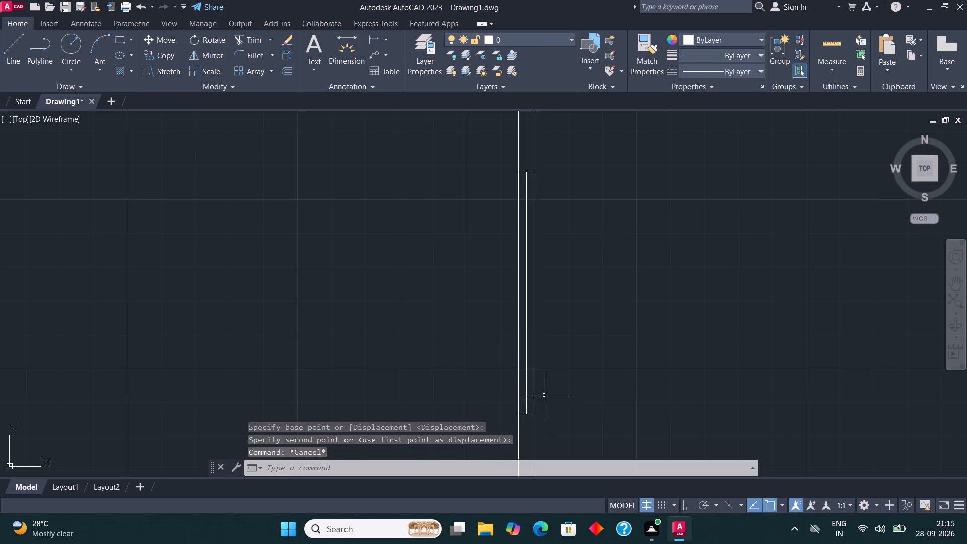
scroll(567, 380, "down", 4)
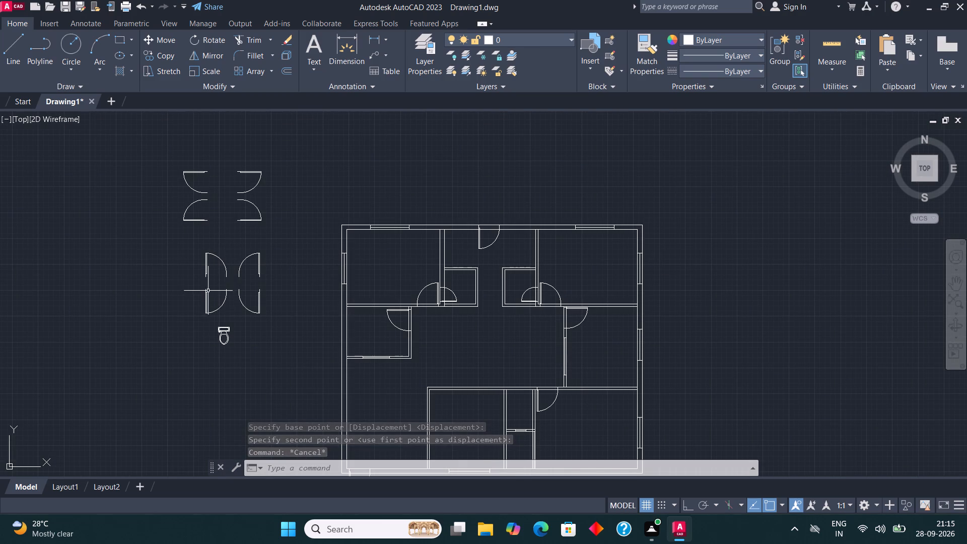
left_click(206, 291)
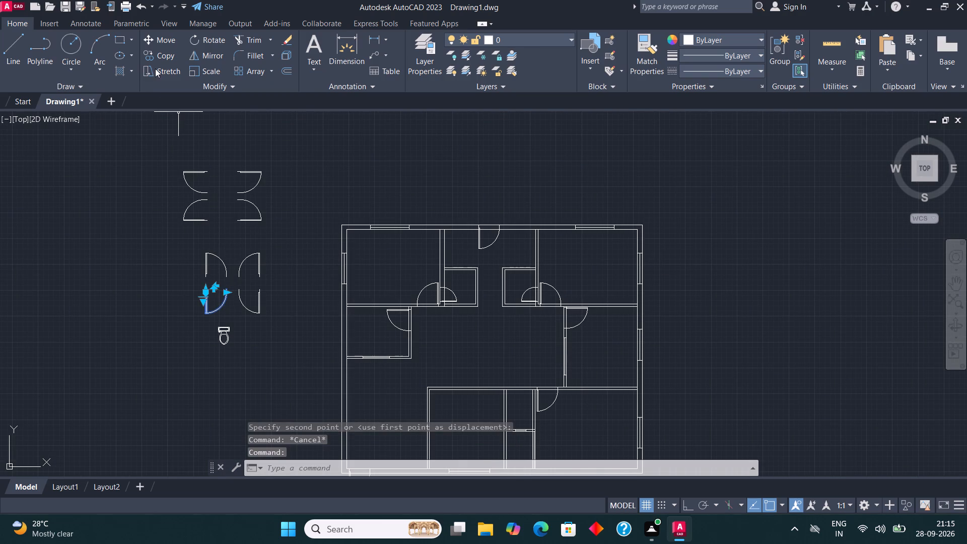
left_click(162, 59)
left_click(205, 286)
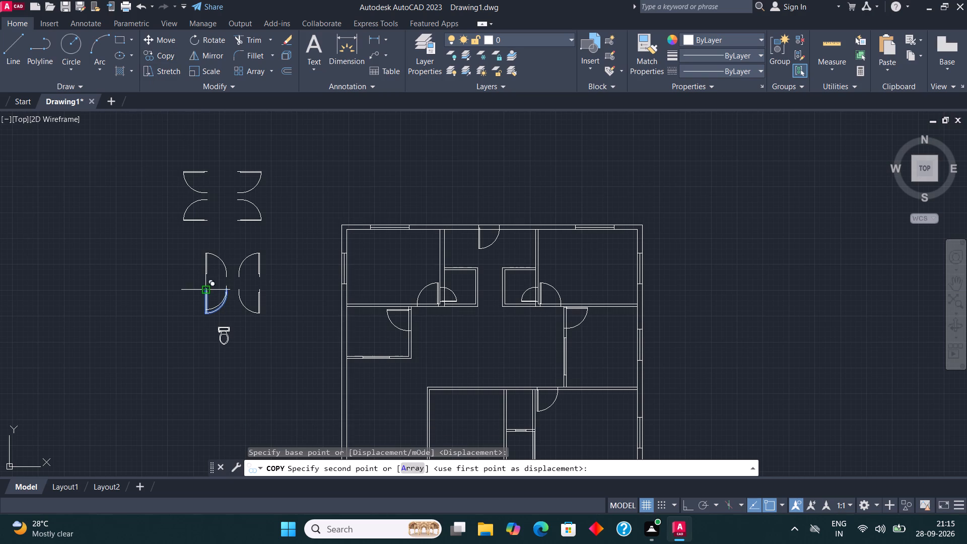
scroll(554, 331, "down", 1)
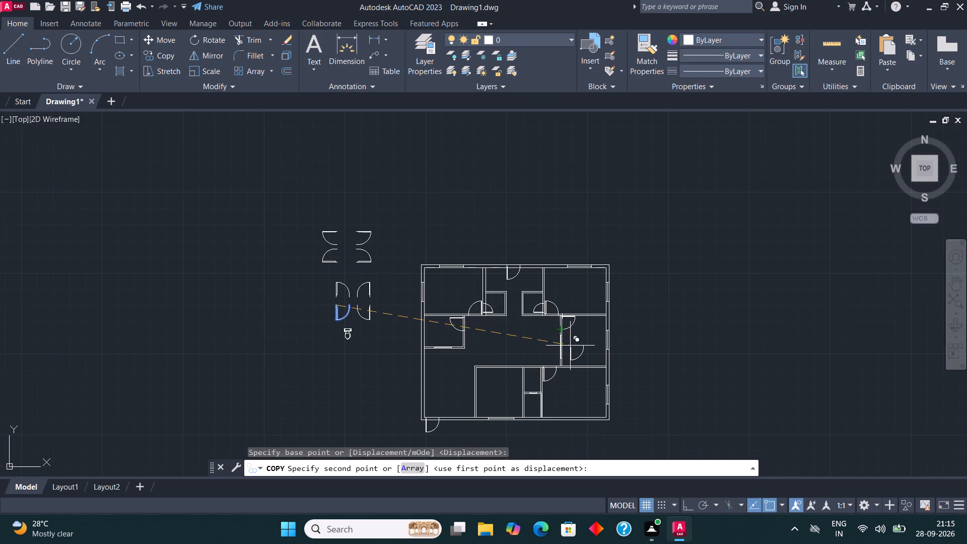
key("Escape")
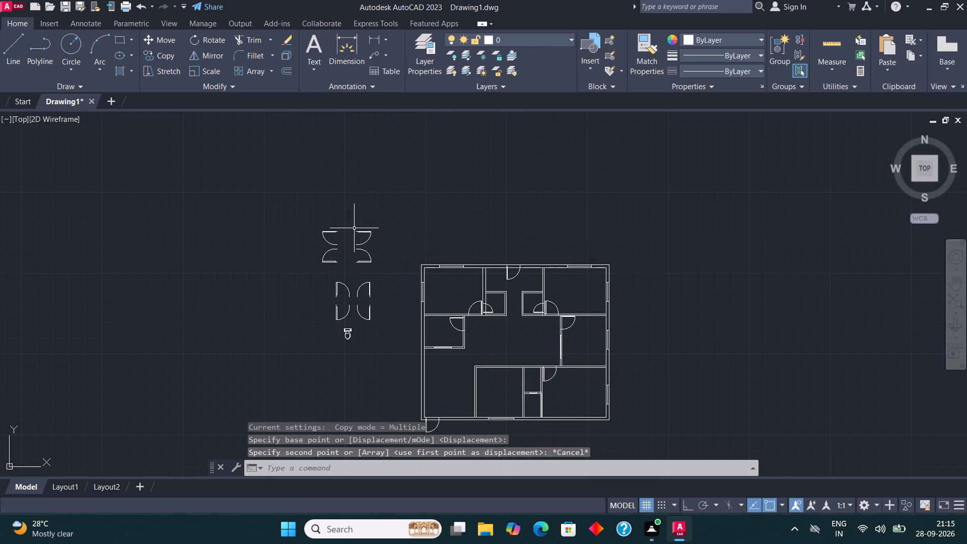
Copy the upper-left spare door onto the right wall of the small room between the two lower rooms, near its upper corner.
left_click(335, 233)
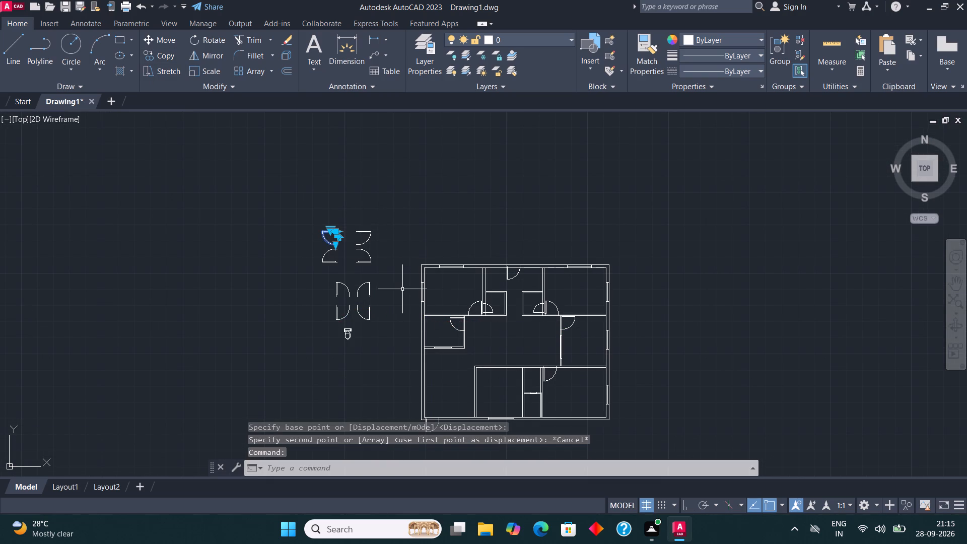
left_click(163, 55)
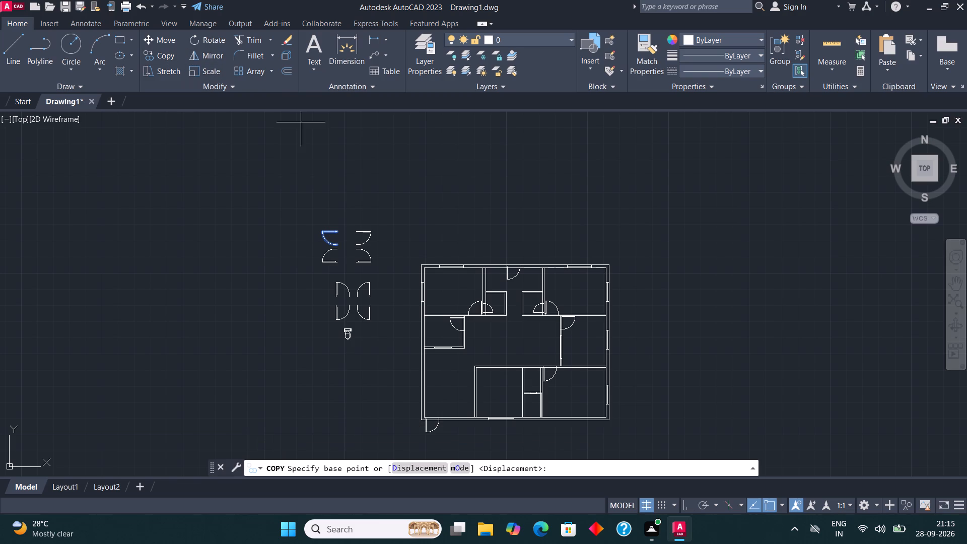
scroll(340, 228, "up", 4)
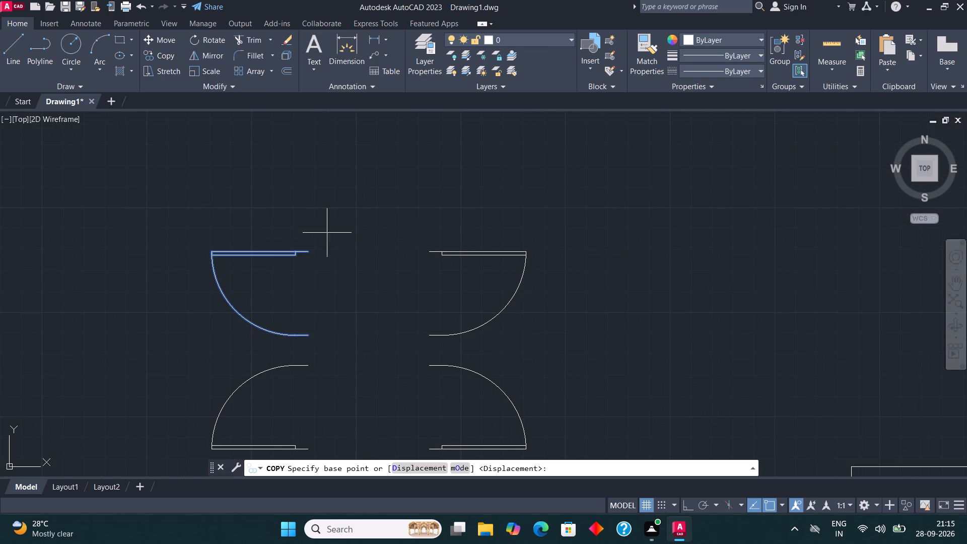
left_click(310, 251)
scroll(446, 250, "down", 4)
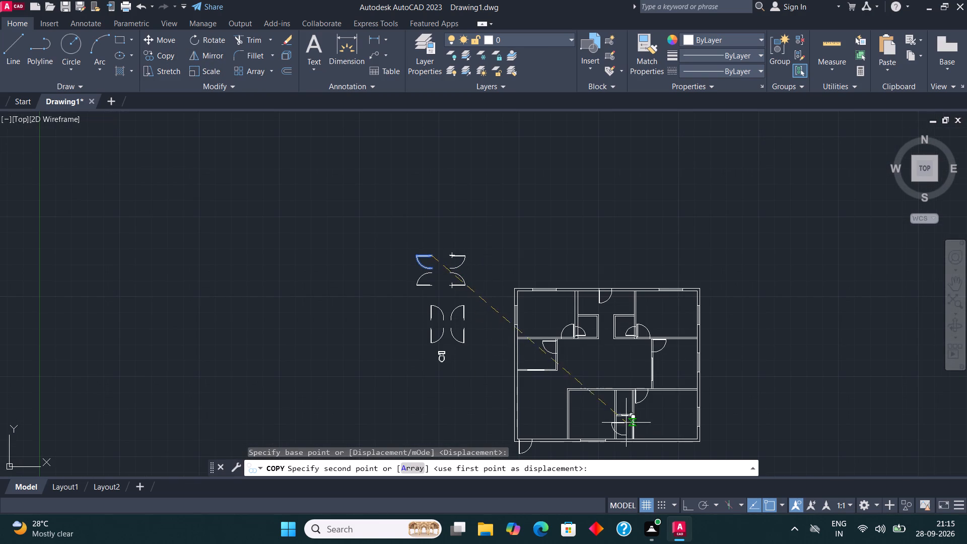
scroll(537, 326, "down", 1)
scroll(633, 375, "up", 3)
scroll(482, 351, "up", 3)
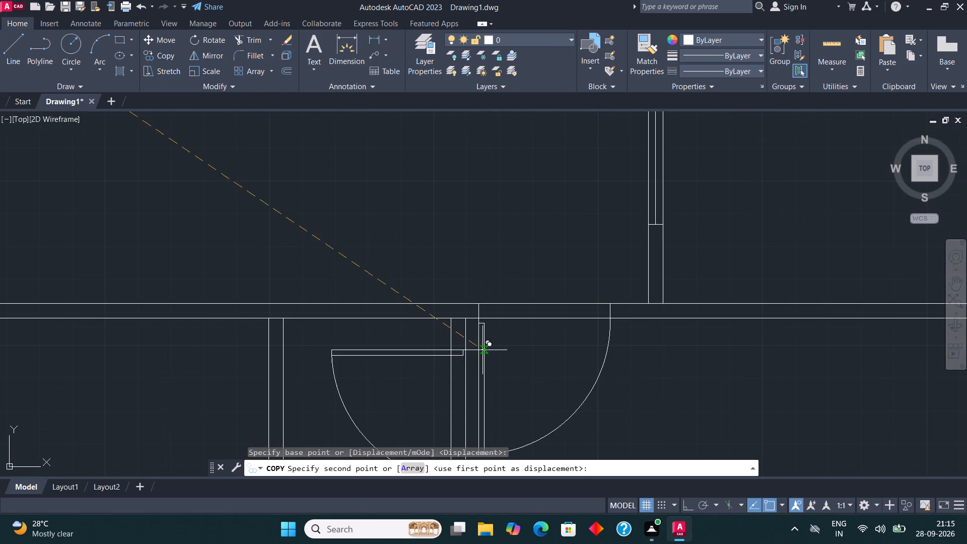
left_click(463, 333)
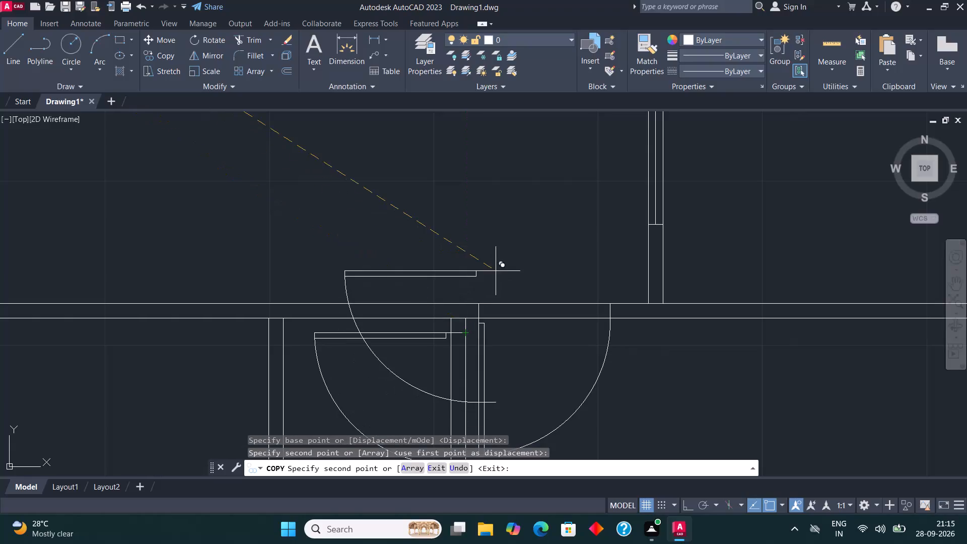
key("Escape")
Copy the upper-right spare door onto the left wall of the lower-middle room, a little below its upper corner.
scroll(499, 270, "down", 3)
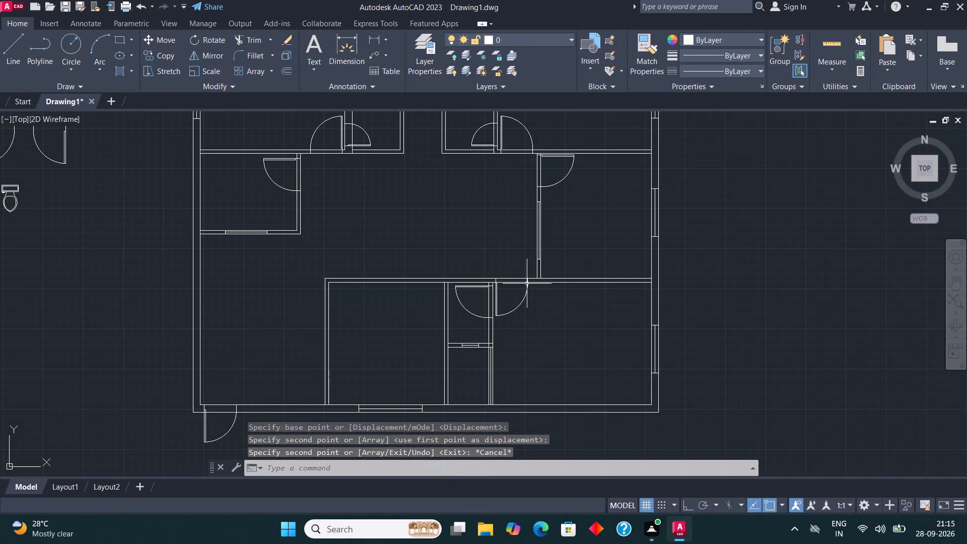
scroll(511, 346, "down", 2)
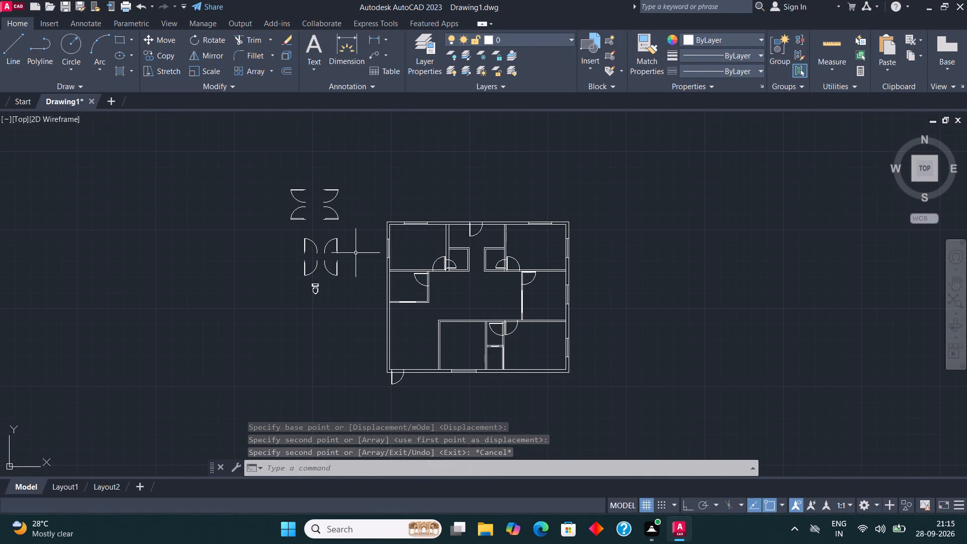
left_click(329, 187)
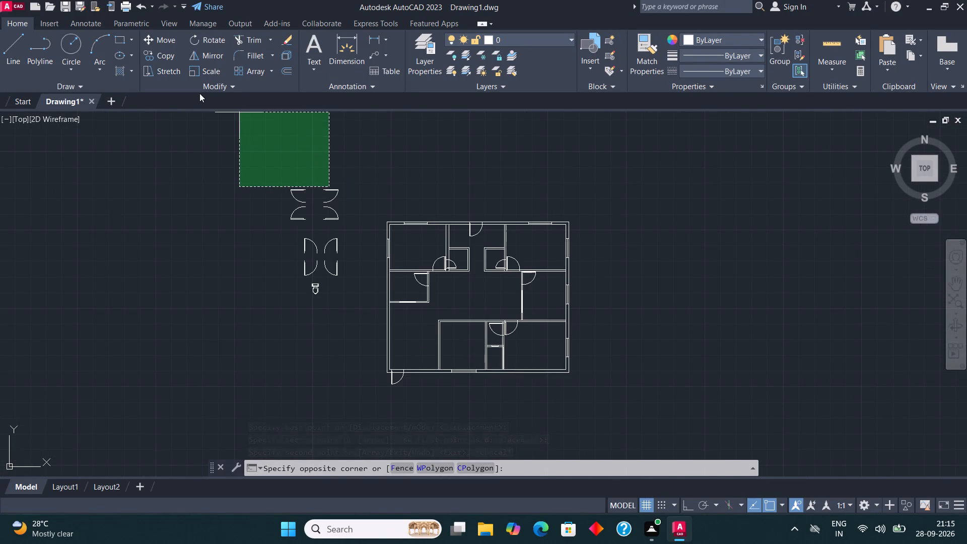
left_click(332, 198)
left_click(330, 189)
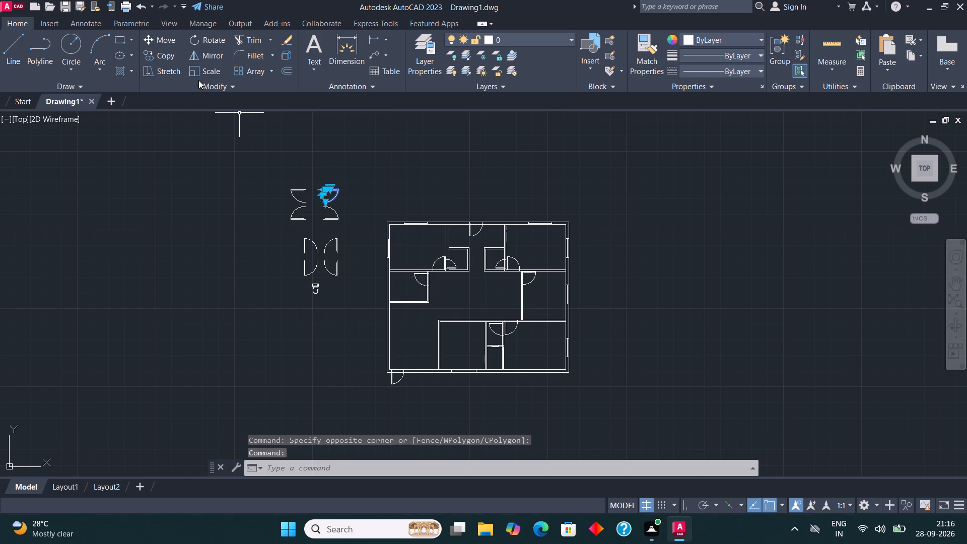
left_click(168, 53)
scroll(324, 180, "up", 1)
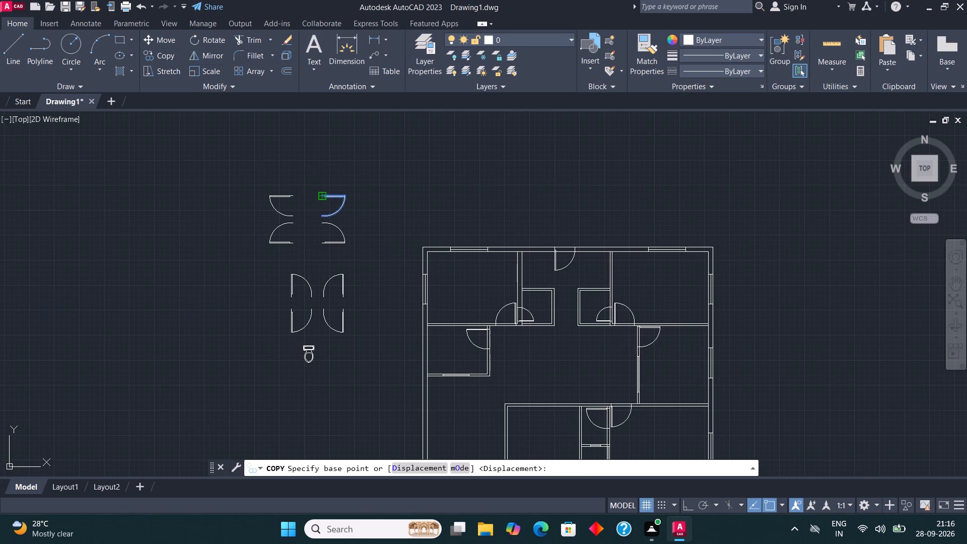
left_click(318, 191)
scroll(510, 209, "down", 2)
scroll(520, 286, "up", 2)
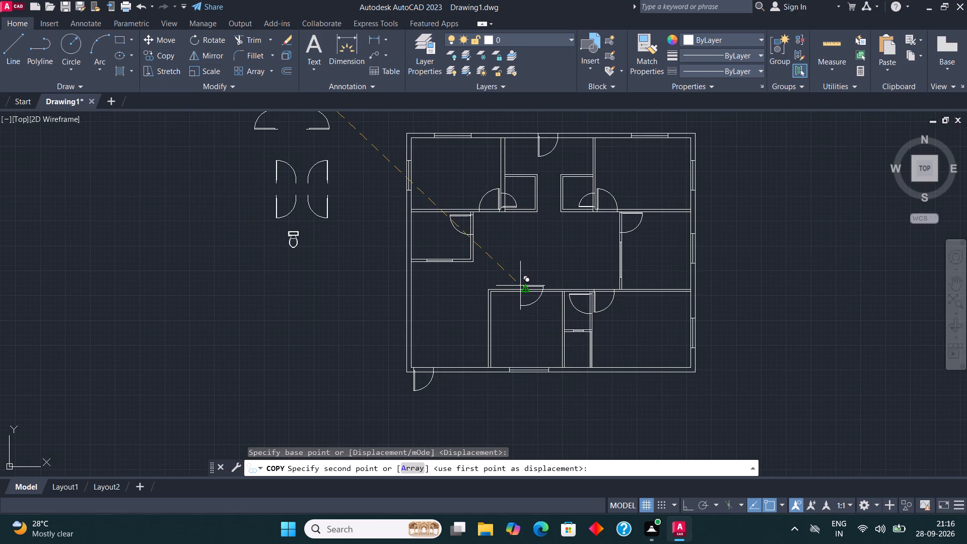
scroll(501, 313, "up", 3)
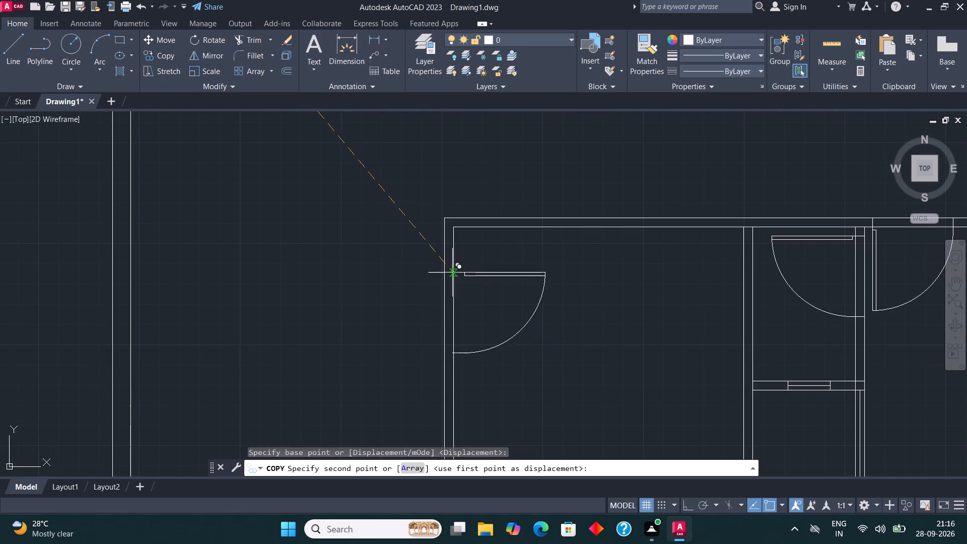
left_click(446, 279)
key("Escape")
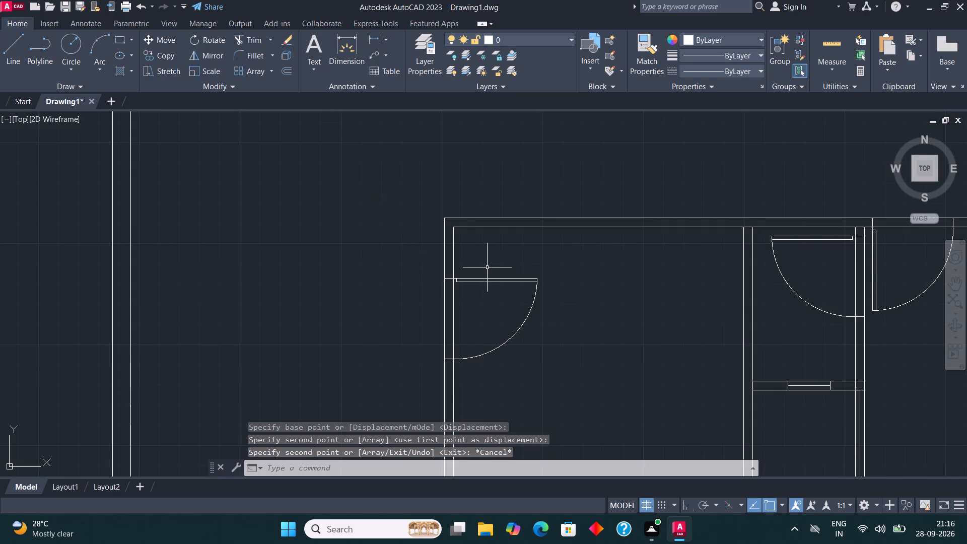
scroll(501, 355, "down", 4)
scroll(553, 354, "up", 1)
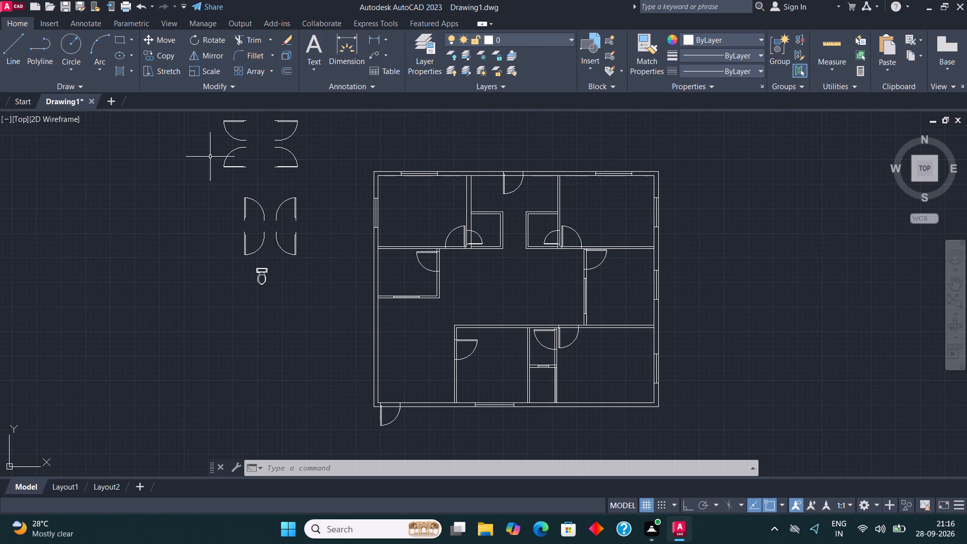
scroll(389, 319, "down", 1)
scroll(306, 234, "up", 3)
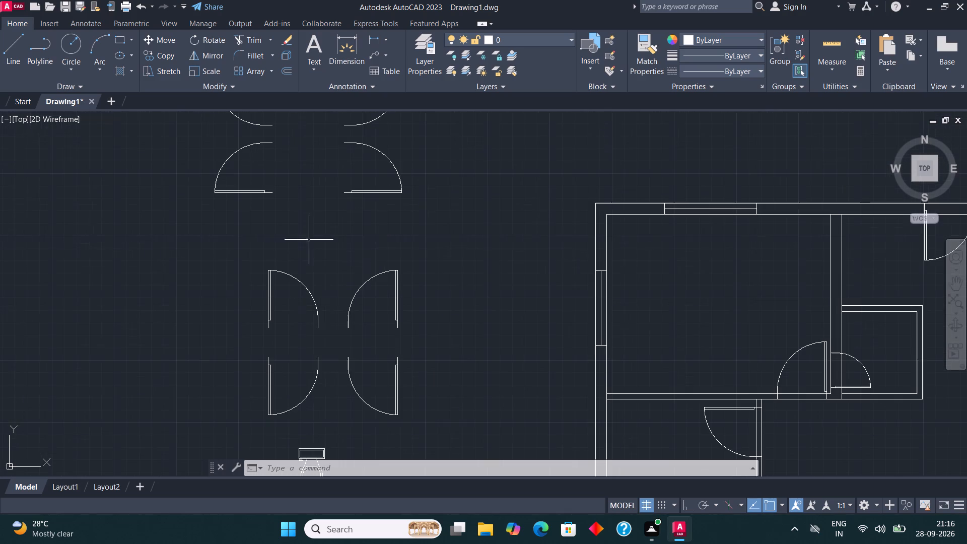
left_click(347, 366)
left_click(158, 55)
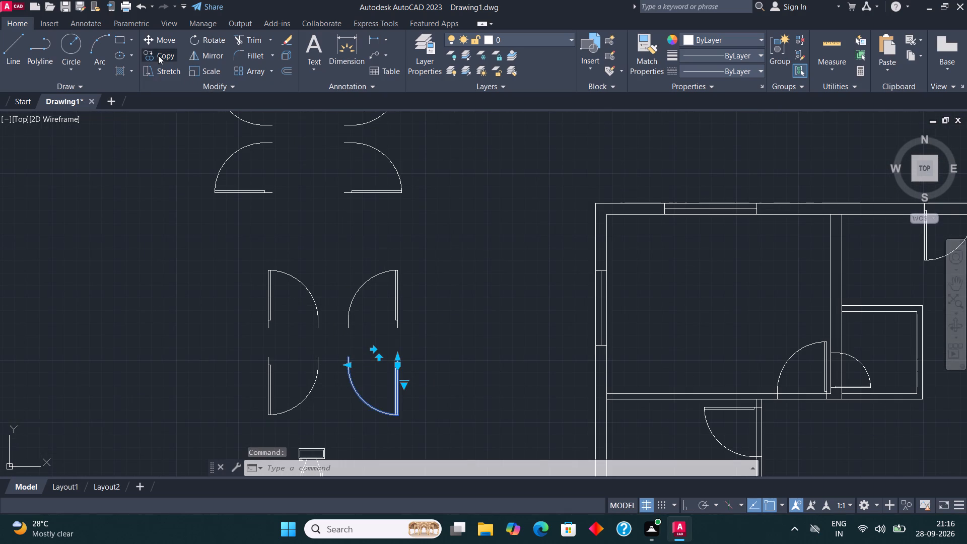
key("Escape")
Move the lower-right spare door horizontally until its arc end meets the lower-left spare door's arc end, forming a double door.
left_click(349, 360)
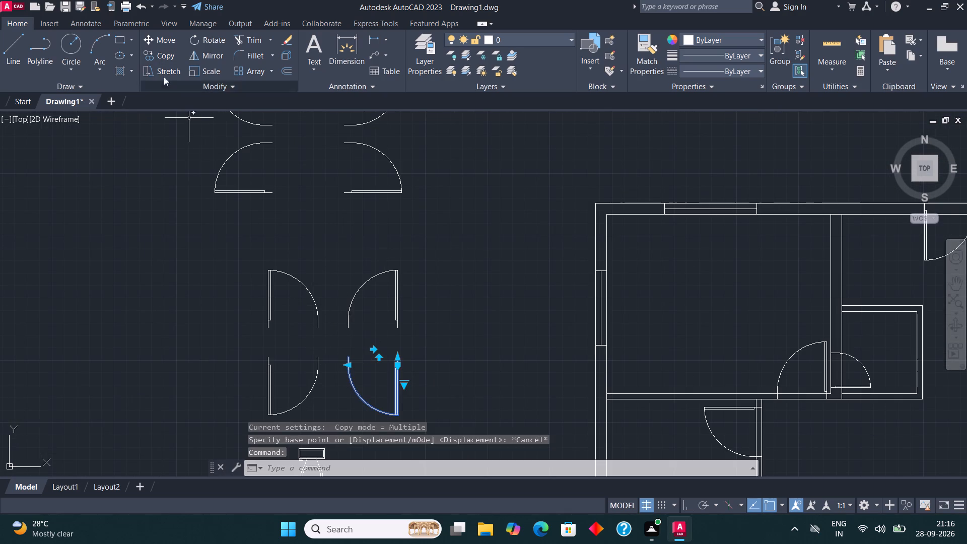
left_click(154, 42)
left_click(348, 357)
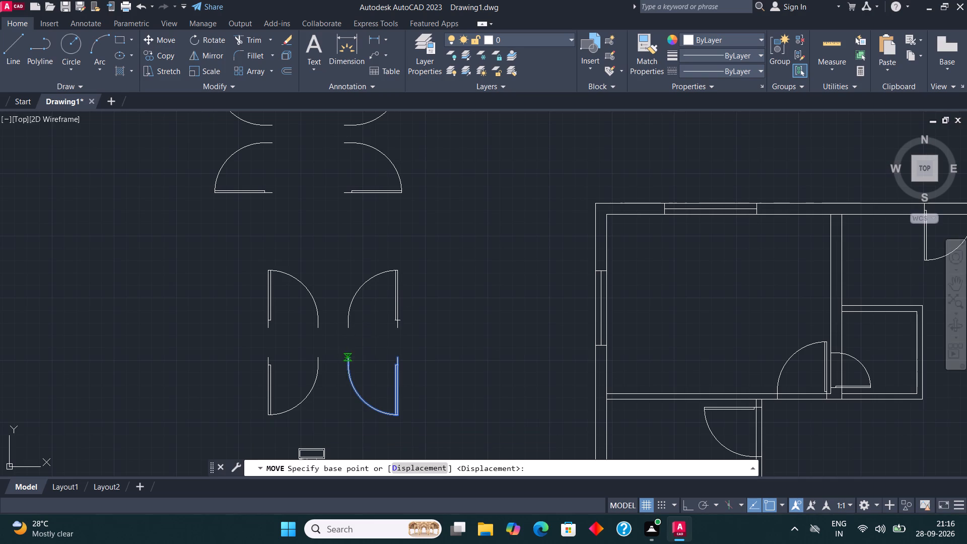
left_click(320, 358)
key("Escape")
Scale the spare double door down to about four fifths of its size from its upper-left end.
scroll(427, 300, "down", 2)
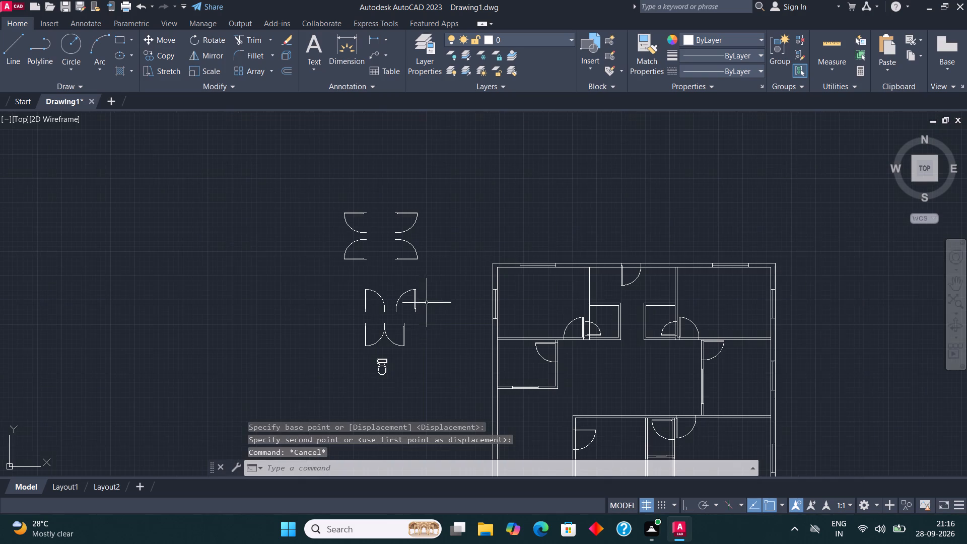
scroll(386, 328, "up", 2)
left_click_drag(448, 372, 443, 367)
left_click(267, 315)
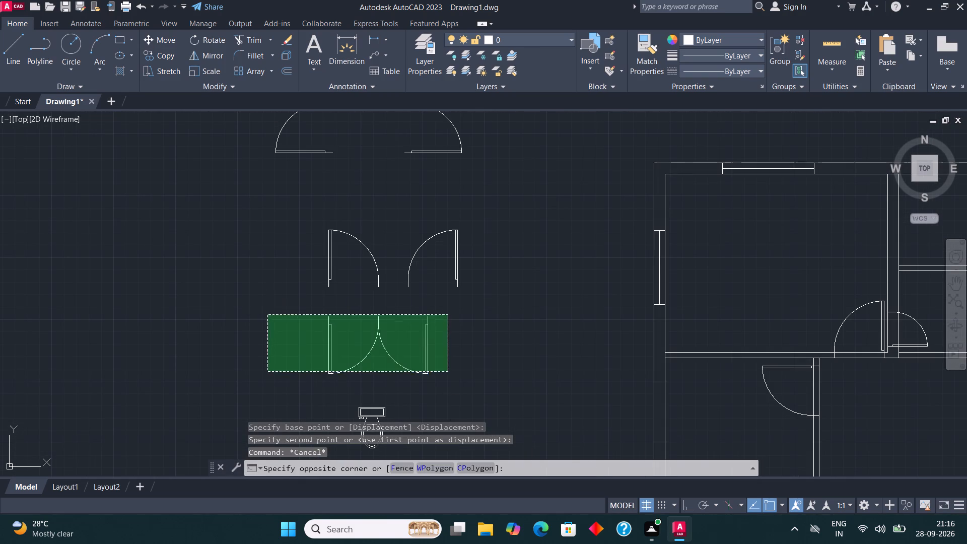
left_click(211, 73)
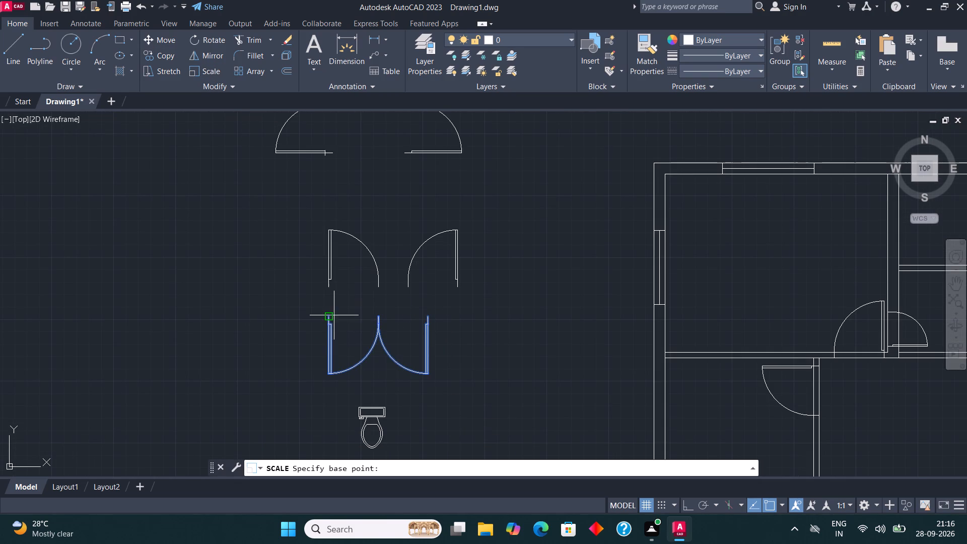
left_click(332, 316)
left_click(360, 340)
key("Escape")
Move the spare double door onto the plan's bottom exterior wall, just right of the single entrance door.
left_click_drag(437, 361, 435, 356)
left_click(273, 301)
left_click(161, 42)
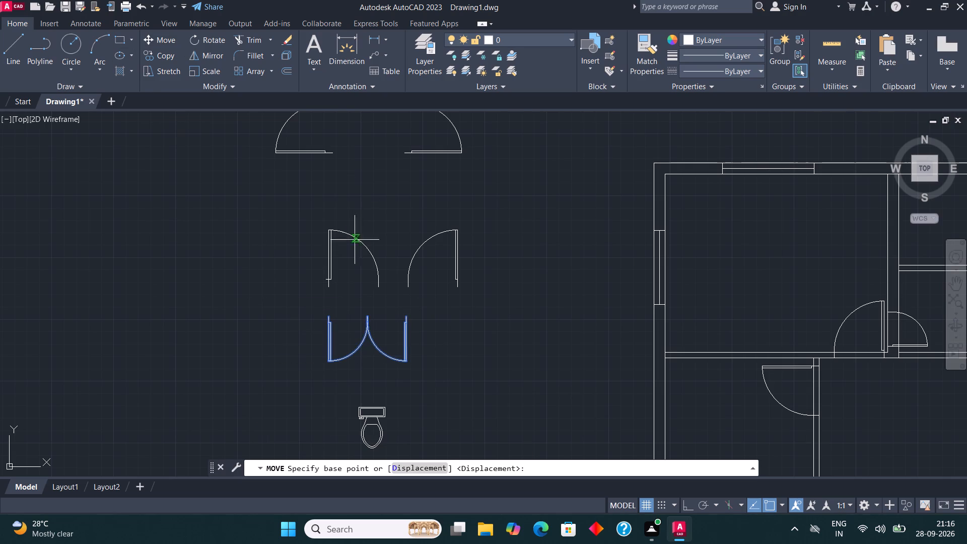
left_click(329, 314)
scroll(386, 260, "down", 3)
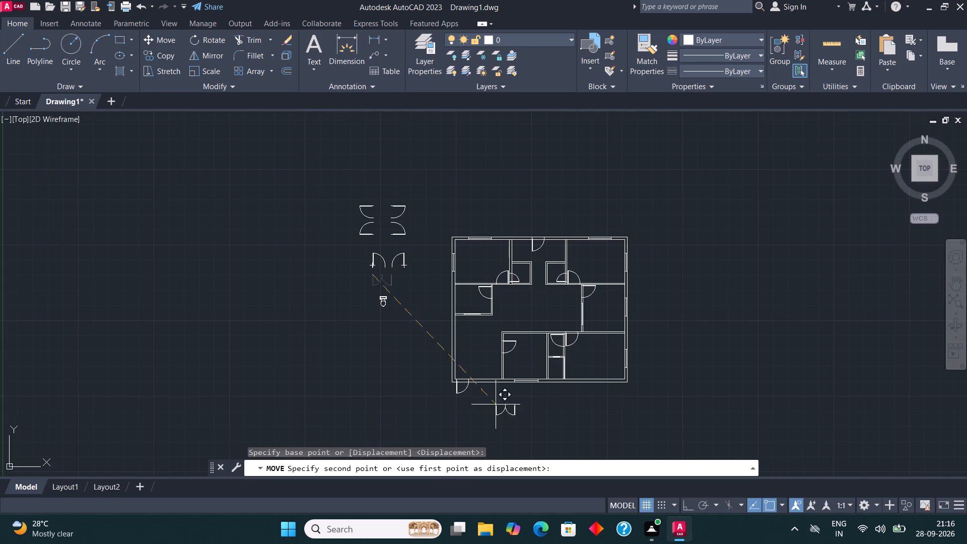
scroll(500, 409, "up", 4)
left_click(331, 231)
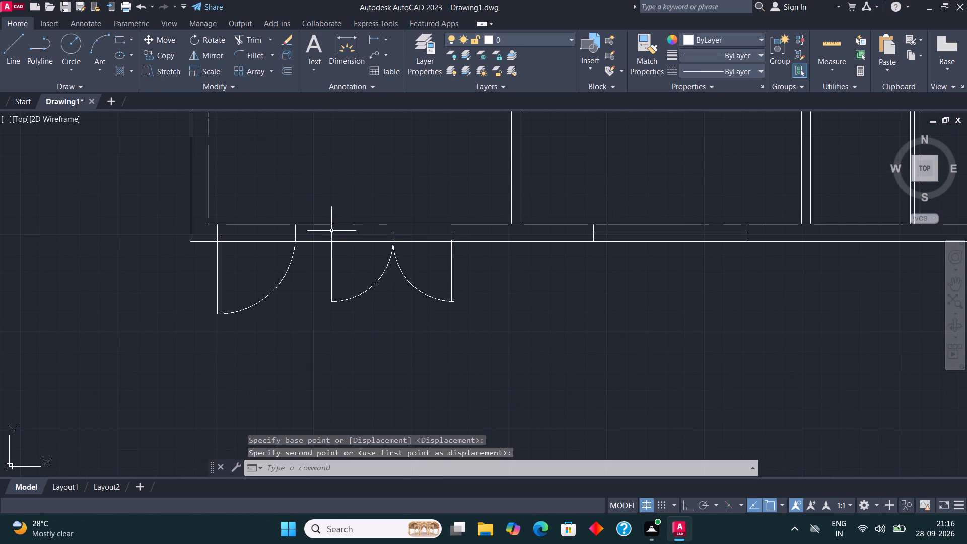
Move the double door so its jamb ends sit on the inner line of the bottom exterior wall.
scroll(352, 256, "up", 1)
left_click(667, 355)
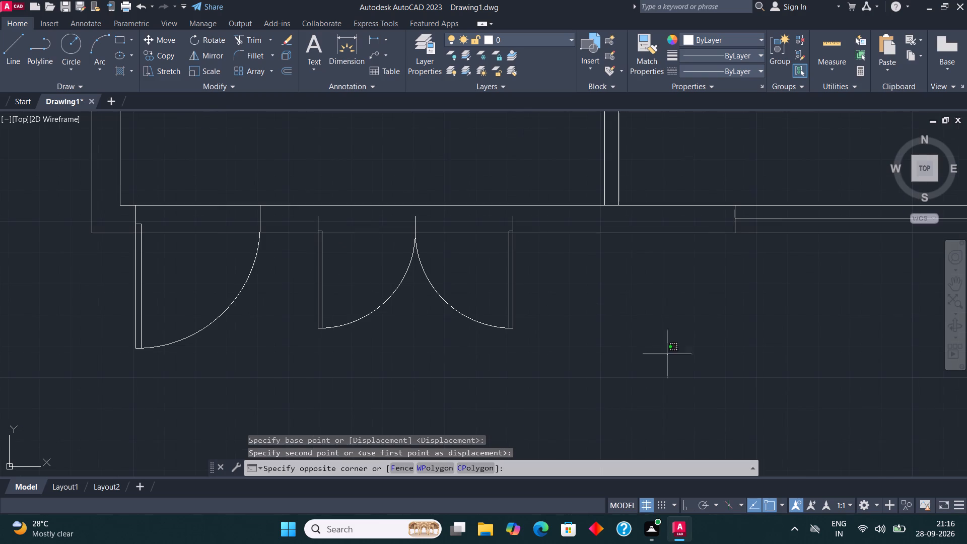
left_click(320, 279)
left_click(168, 42)
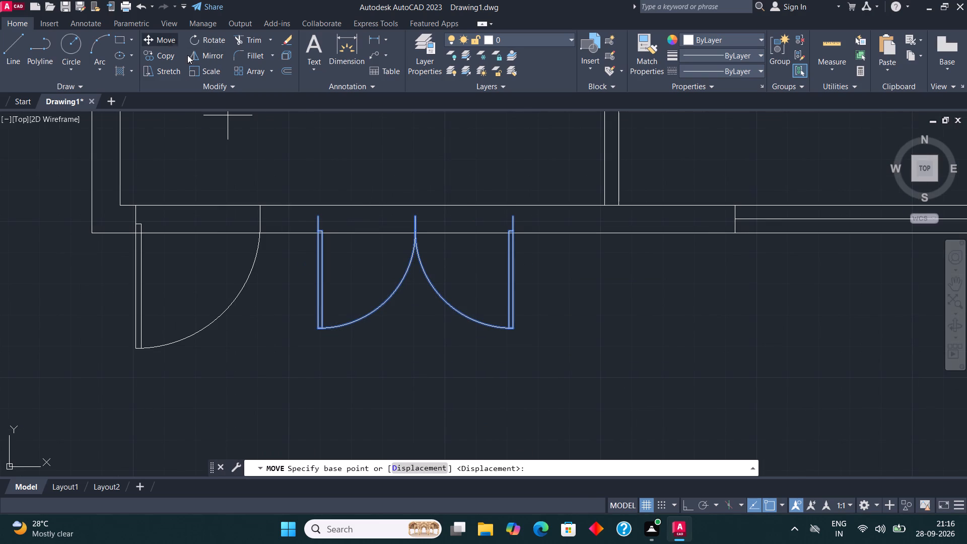
left_click(317, 217)
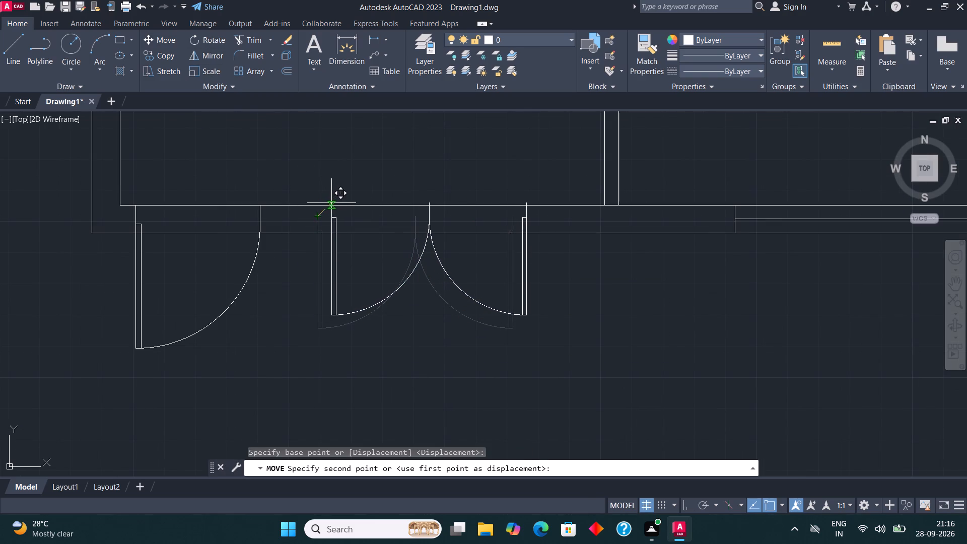
left_click(333, 203)
key("Escape")
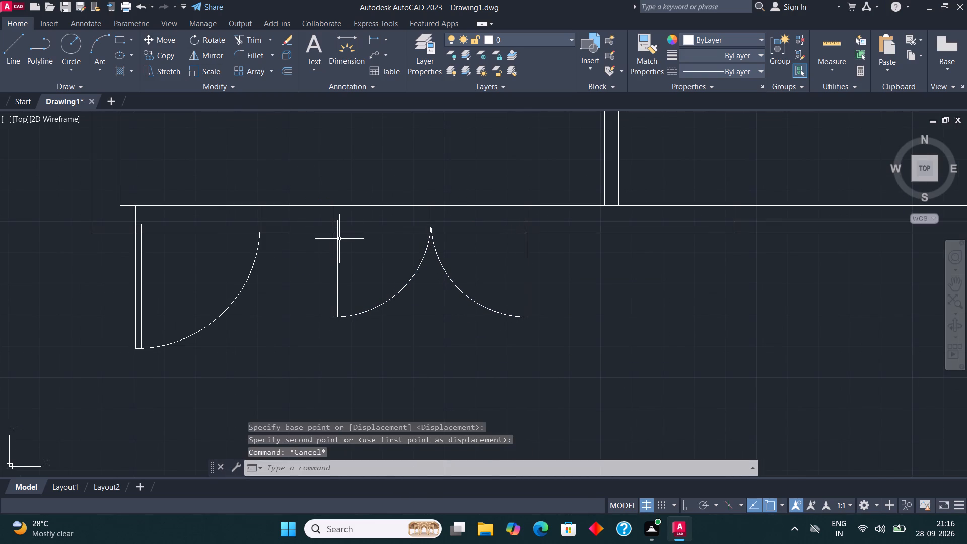
Scale the bottom-wall double door up slightly from its upper-left jamb end, keeping it on the wall's inner line.
left_click(630, 392)
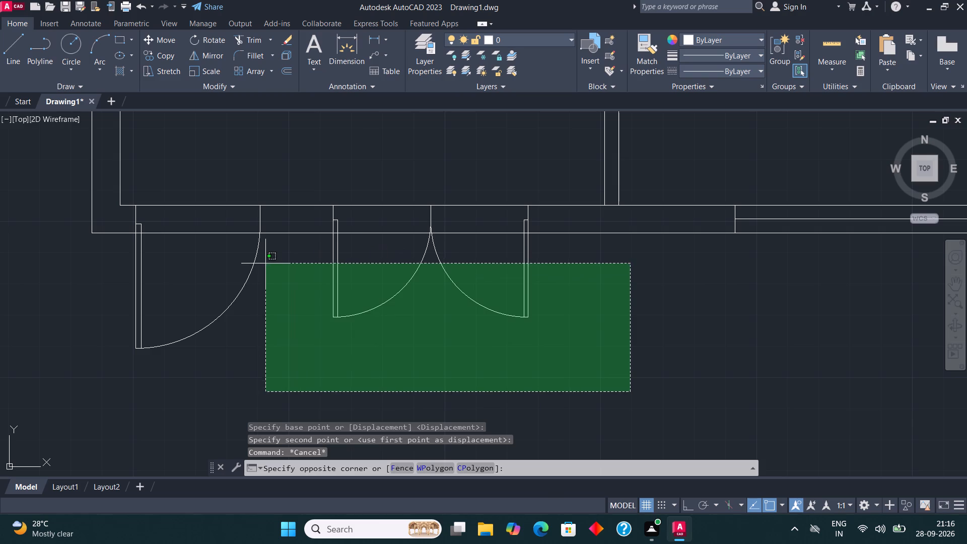
left_click(301, 267)
left_click(211, 68)
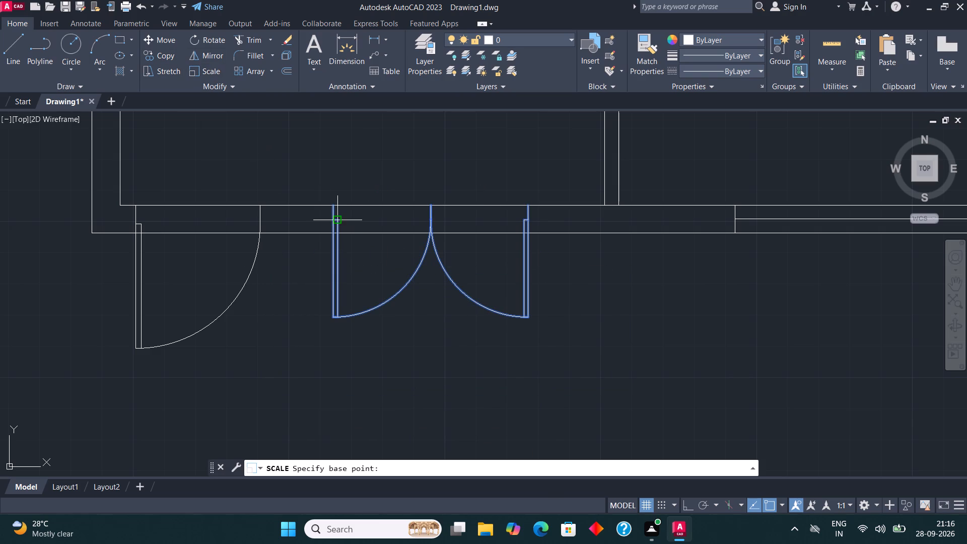
left_click(335, 205)
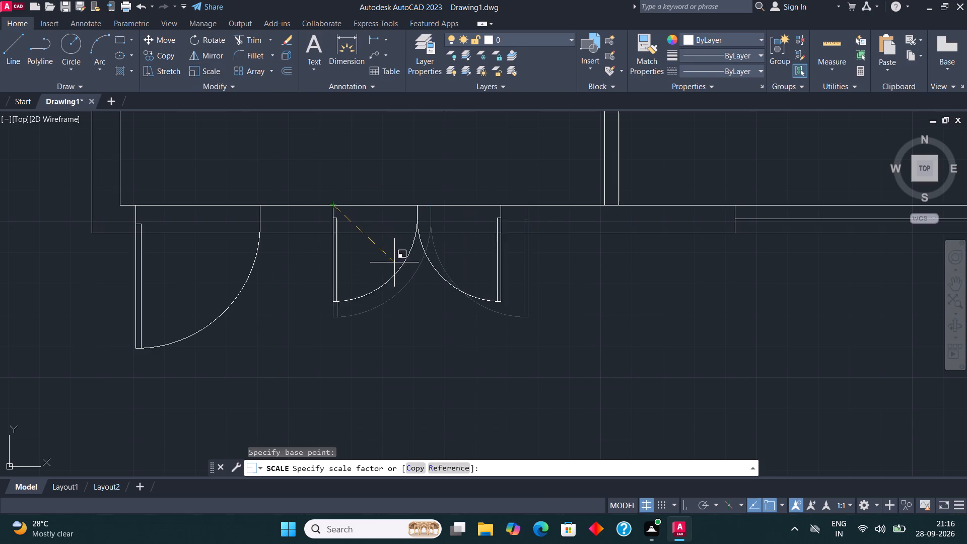
left_click(413, 286)
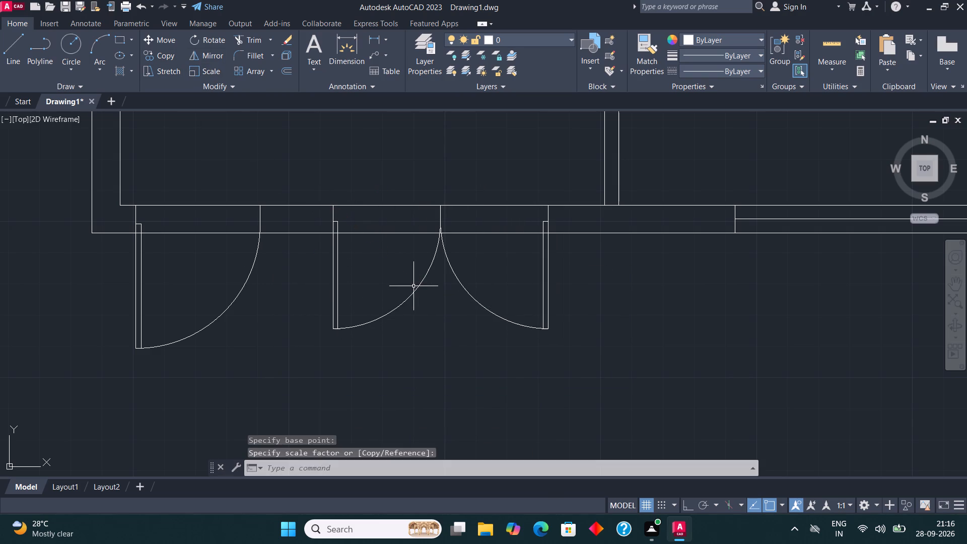
key("Escape")
Move the upper-left spare door straight down until its arc end meets the door below, forming a sideways double door.
scroll(413, 286, "down", 3)
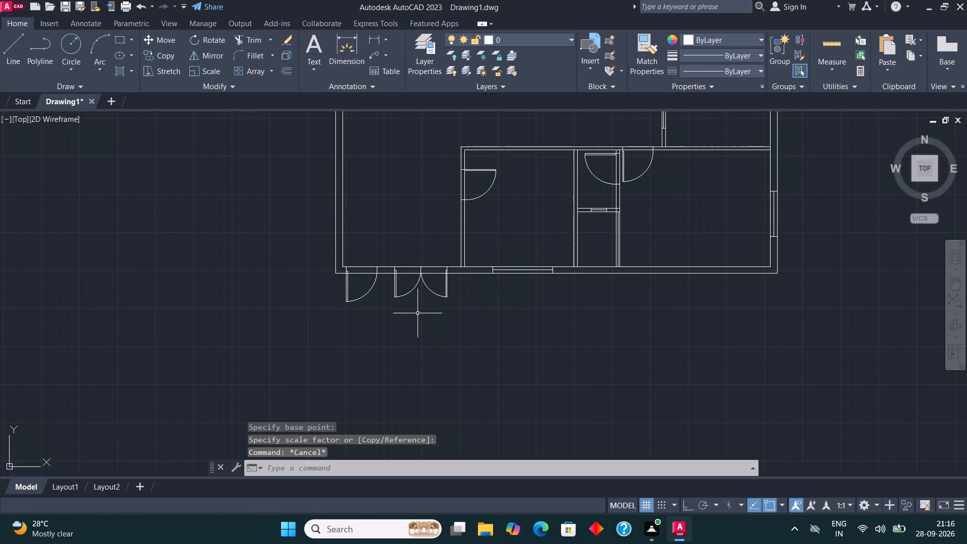
scroll(415, 327, "down", 1)
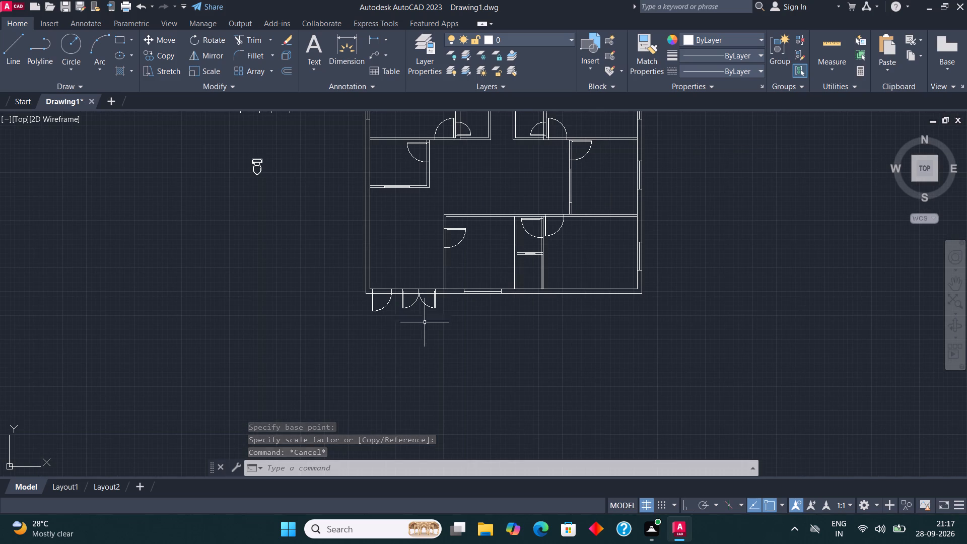
scroll(433, 338, "down", 1)
scroll(307, 126, "up", 3)
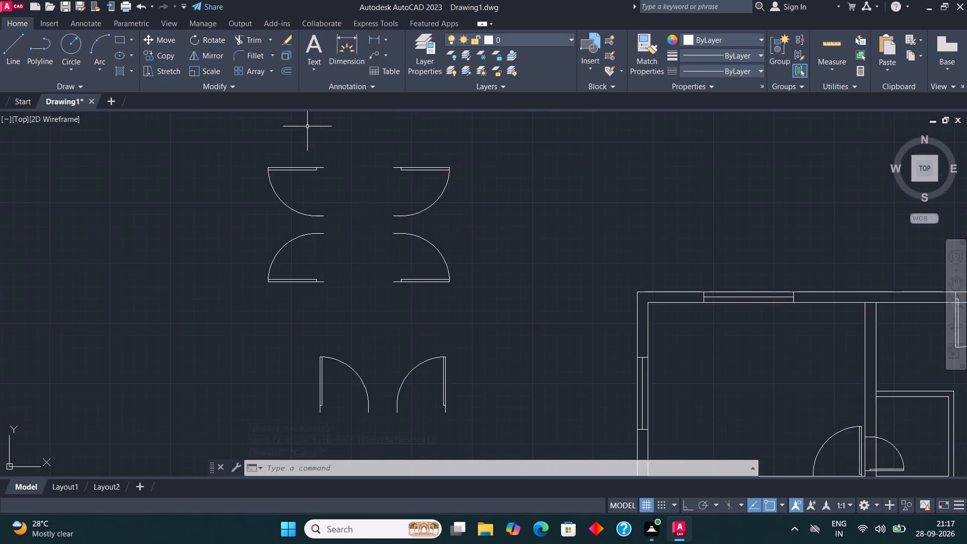
scroll(307, 126, "up", 1)
left_click(313, 271)
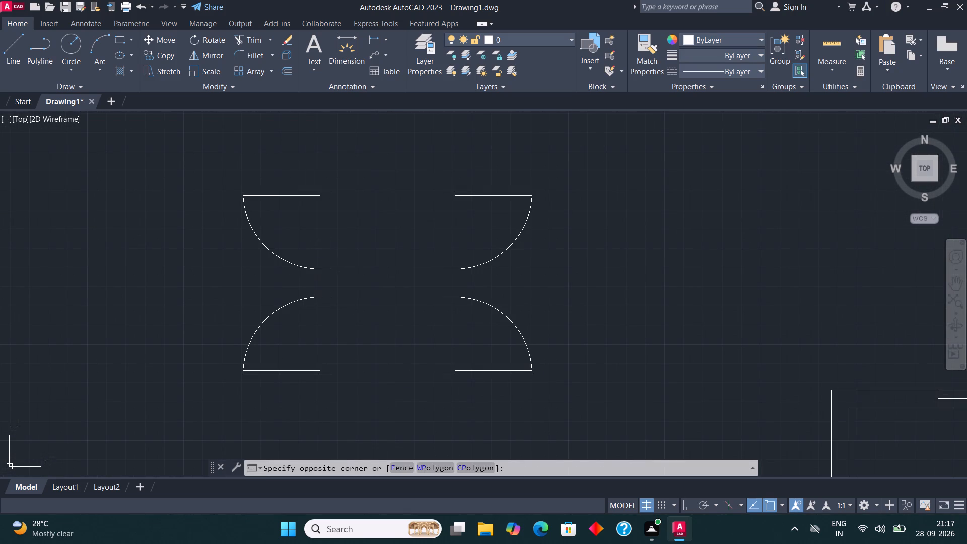
left_click(298, 245)
left_click(166, 42)
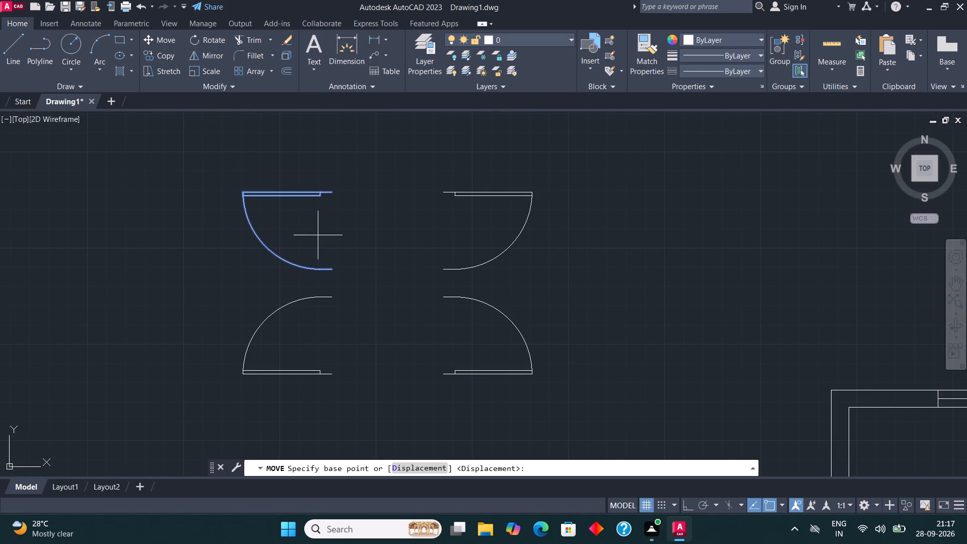
left_click(332, 268)
left_click(333, 297)
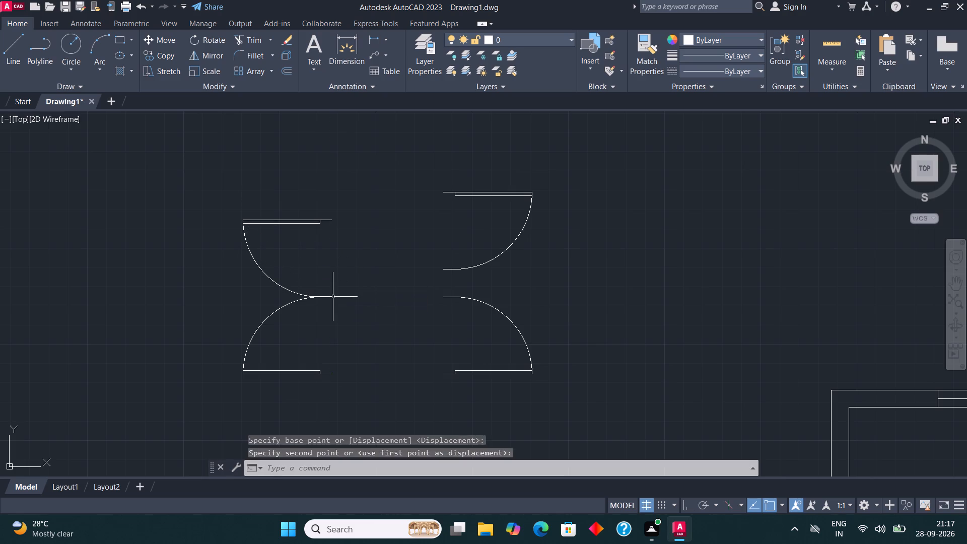
key("Escape")
Rotate the new sideways double door by about 226° around a point just beside its meeting arc ends.
left_click(322, 335)
left_click(296, 259)
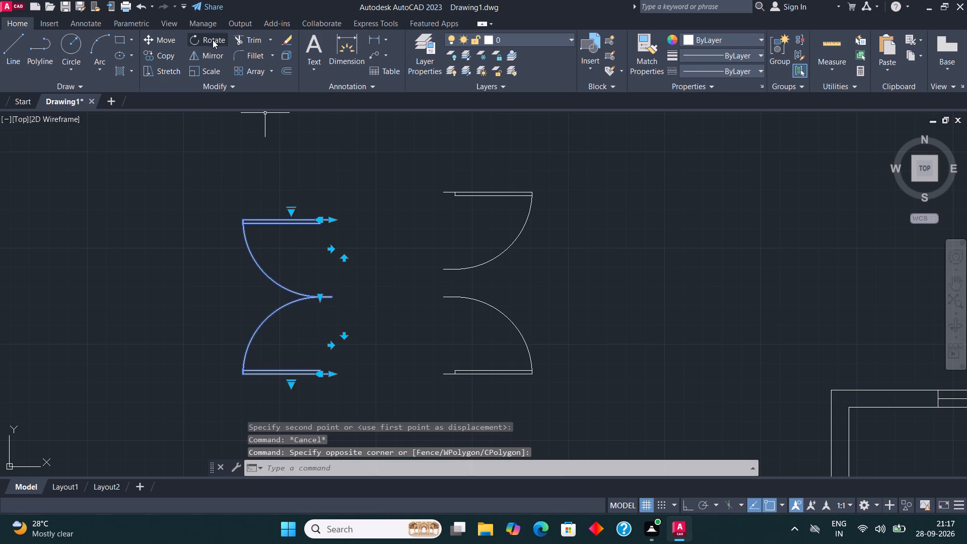
left_click(213, 39)
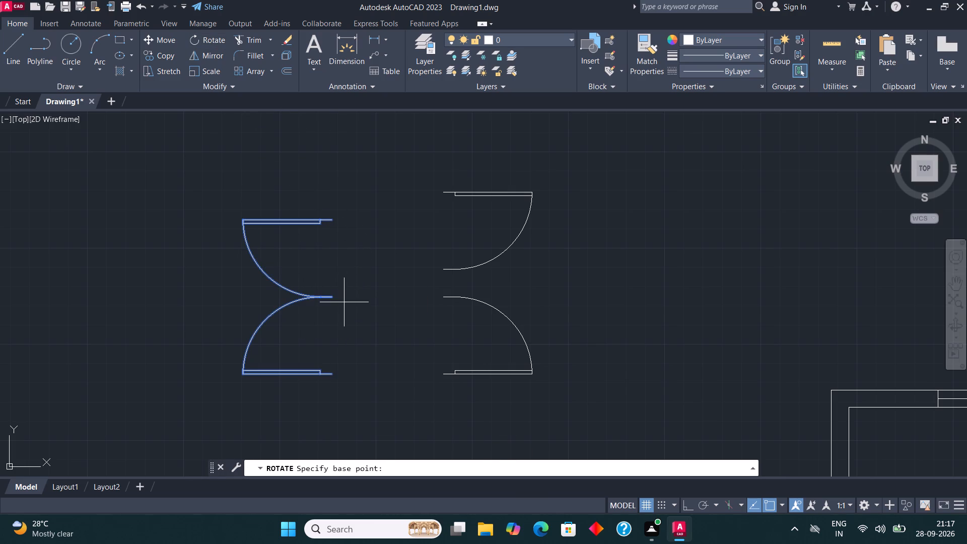
left_click(344, 304)
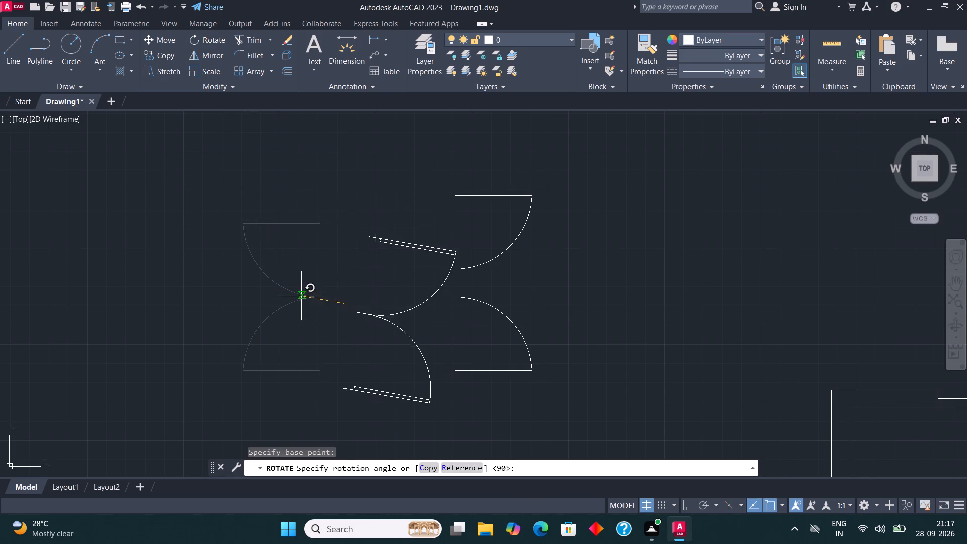
left_click(322, 326)
key("Escape")
Move the rotated double door into the plan's open hall, to the right of the small middle-left room.
left_click(443, 347)
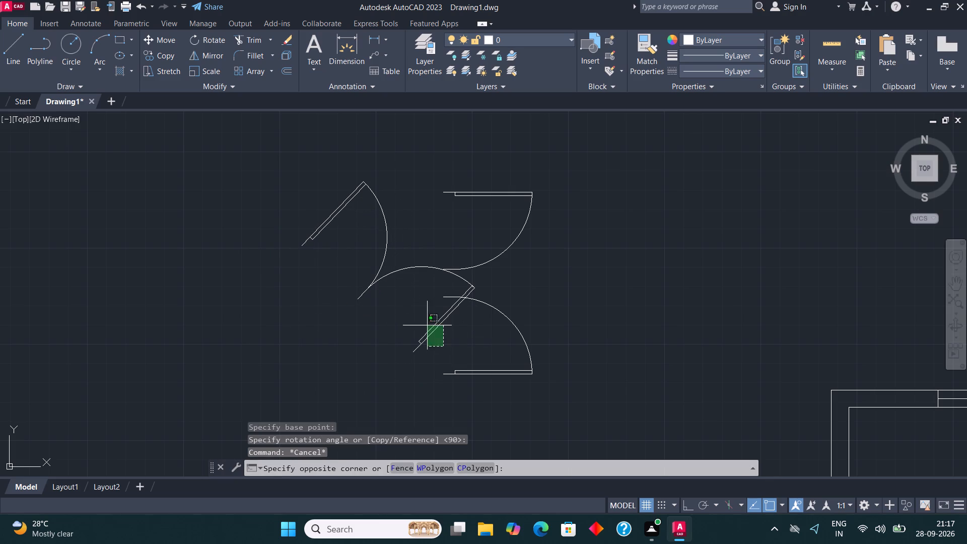
left_click(373, 307)
left_click(396, 234)
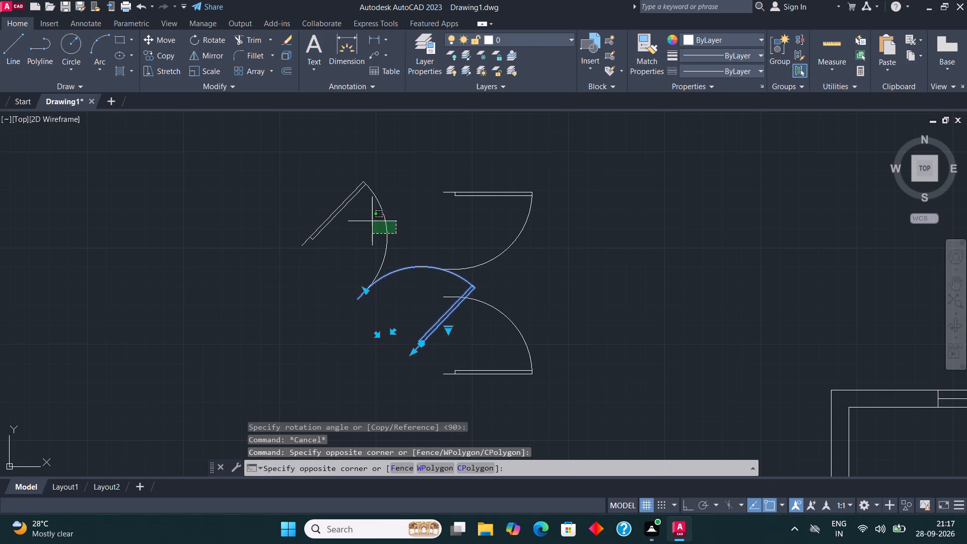
left_click(371, 220)
left_click(168, 41)
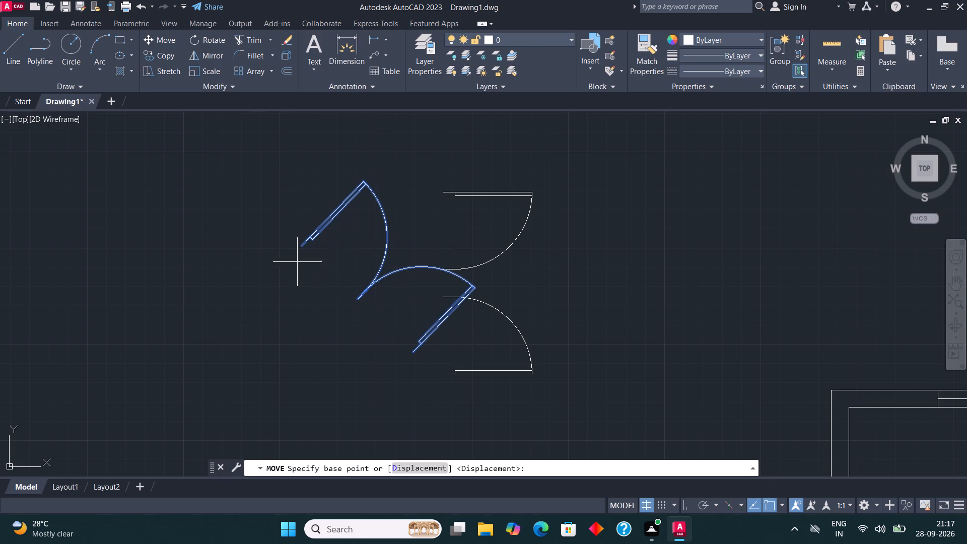
left_click(300, 249)
scroll(532, 269, "down", 4)
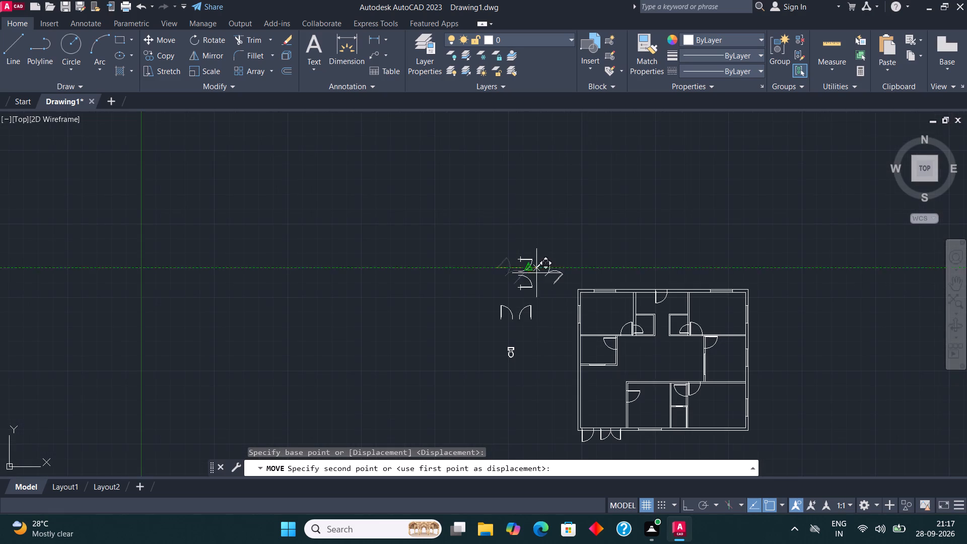
scroll(625, 375, "up", 4)
left_click(618, 262)
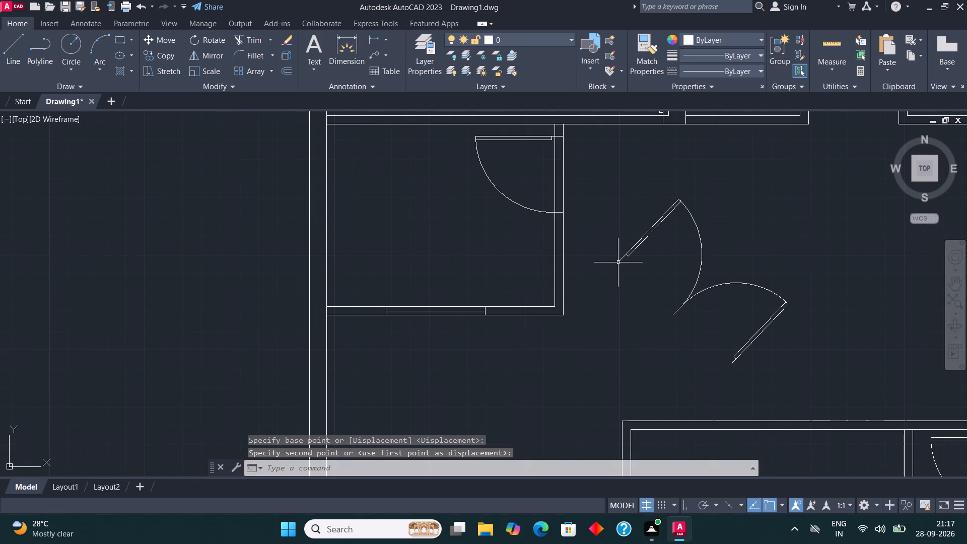
key("Escape")
Rotate the double door in the hall slightly clockwise so its leaves lie closer to horizontal.
left_click(758, 356)
left_click(633, 198)
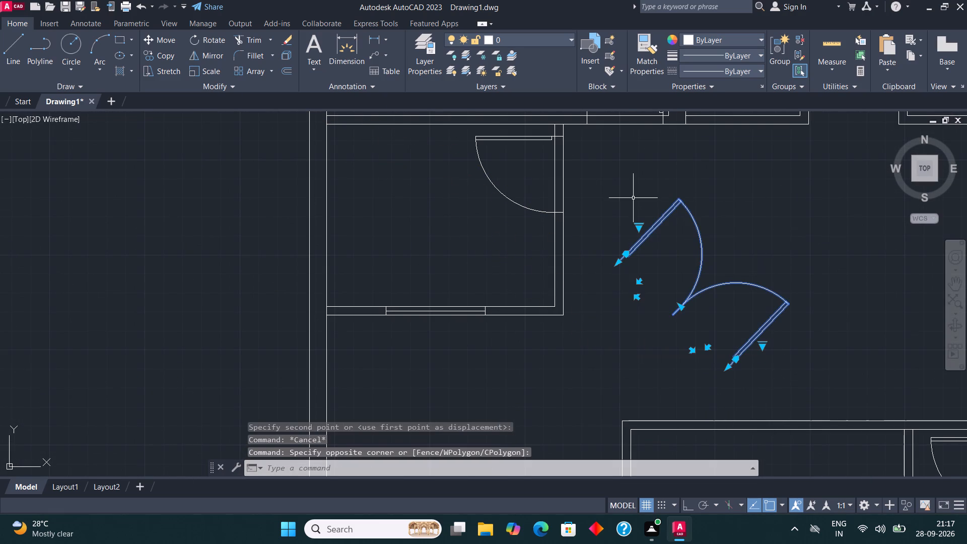
left_click(215, 41)
left_click(636, 329)
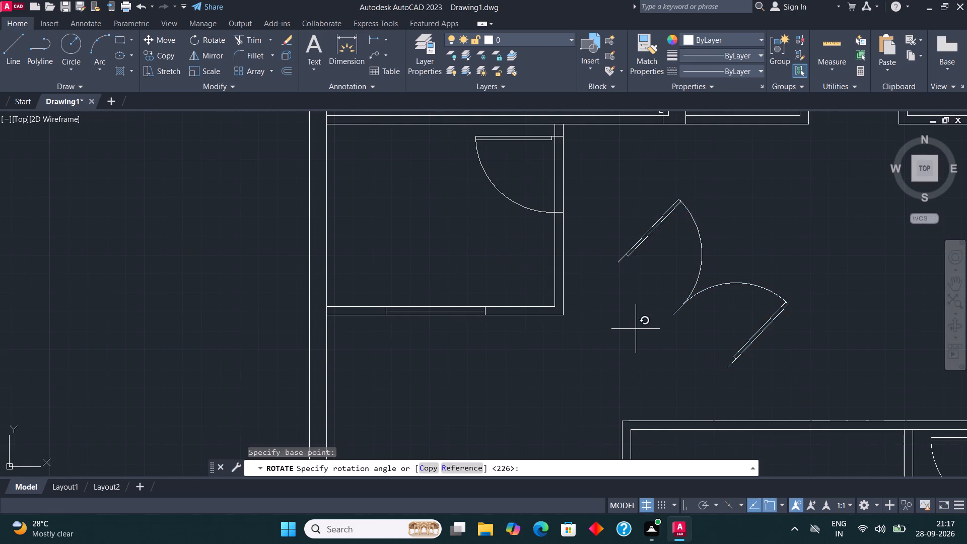
left_click(670, 346)
key("Escape")
Scale the double door in the hall down to about two thirds of its size from its upper leaf's jamb end.
scroll(670, 342, "down", 2)
scroll(677, 362, "up", 2)
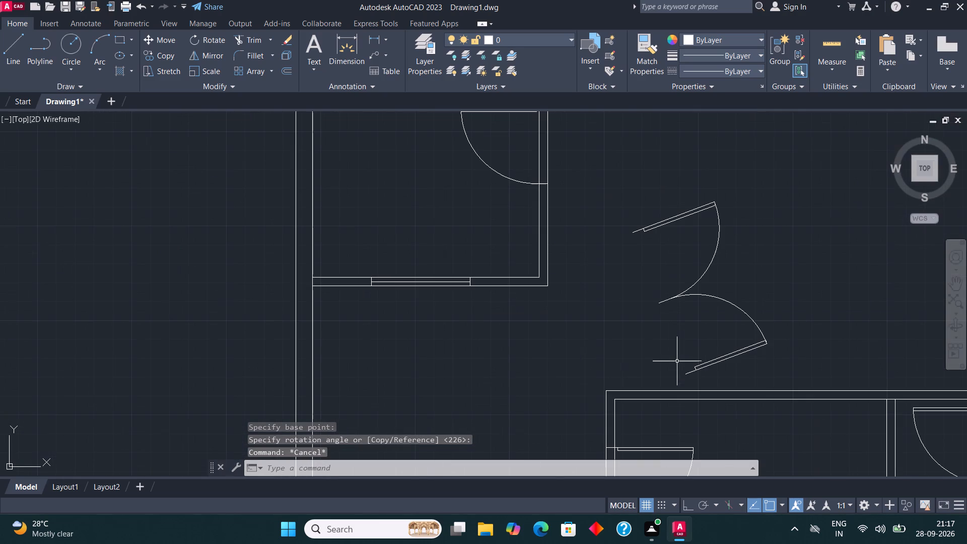
left_click(765, 373)
left_click(681, 235)
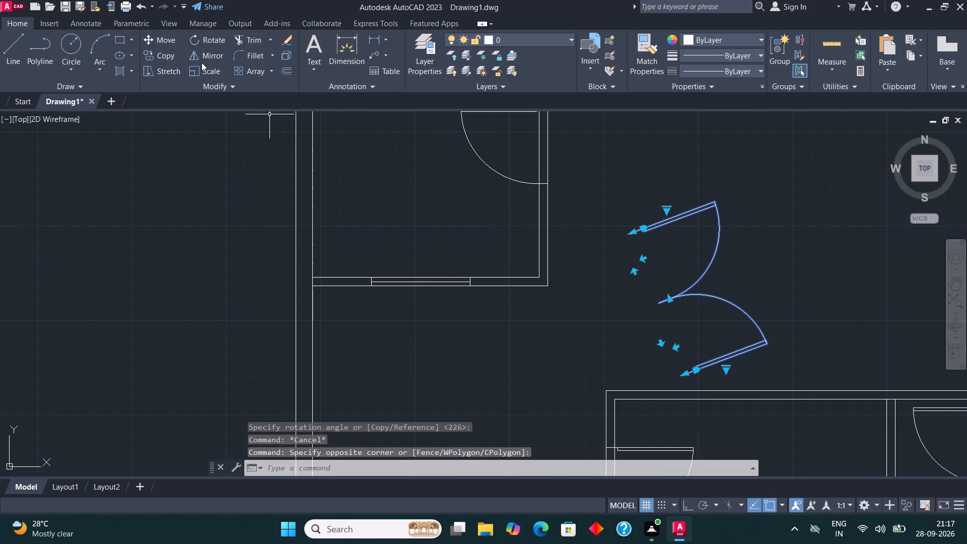
left_click(213, 73)
left_click(628, 237)
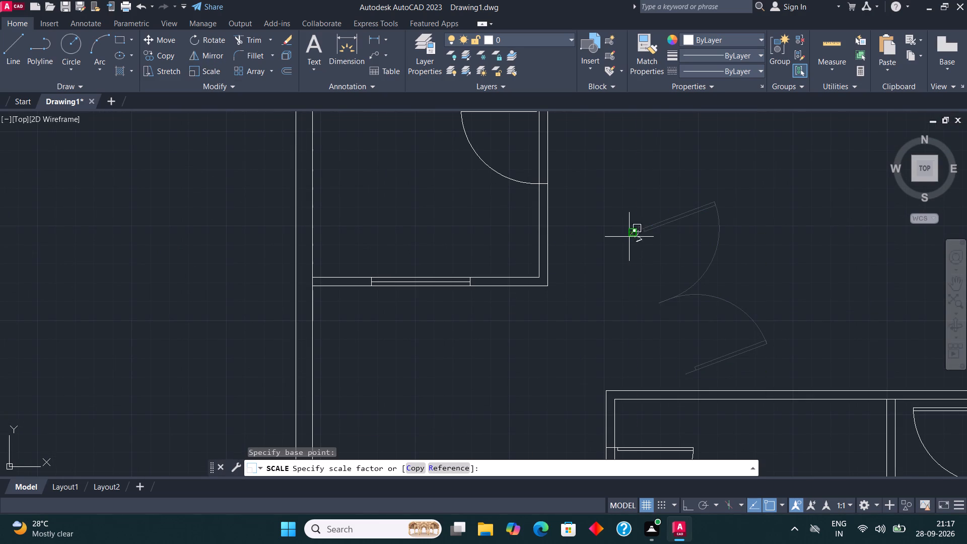
left_click(675, 266)
key("Escape")
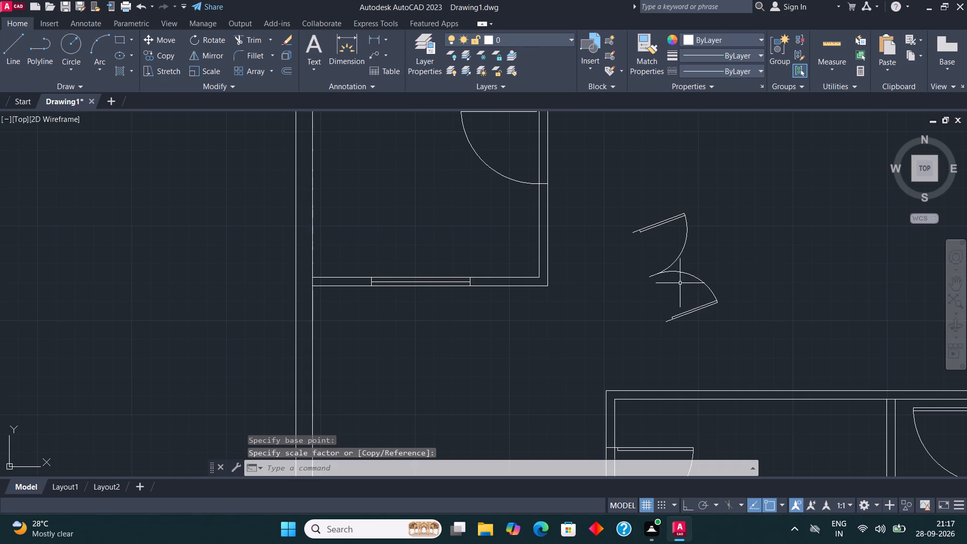
scroll(667, 441, "up", 2)
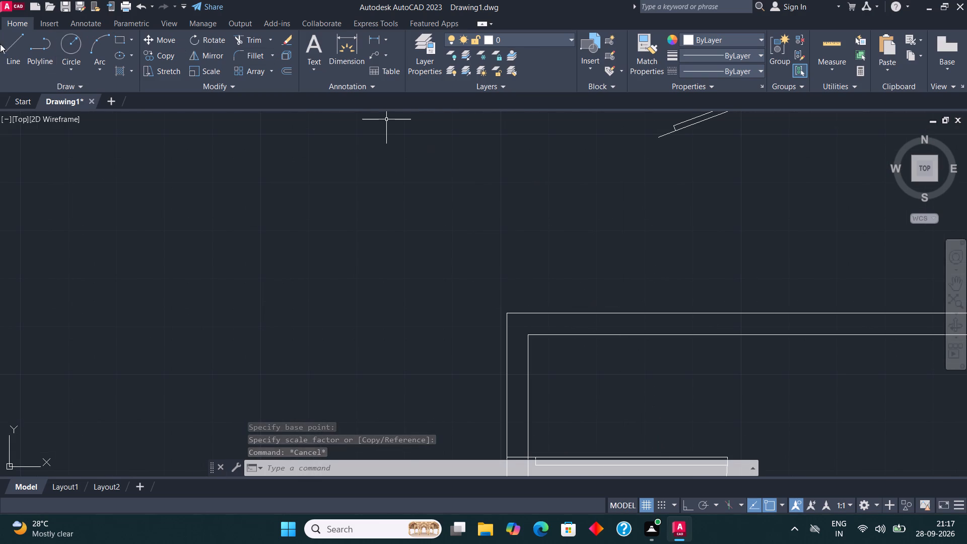
Draw two roughly parallel diagonal lines cutting across the inner and outer wall lines at the upper-left corner of the room below the hall.
left_click(16, 52)
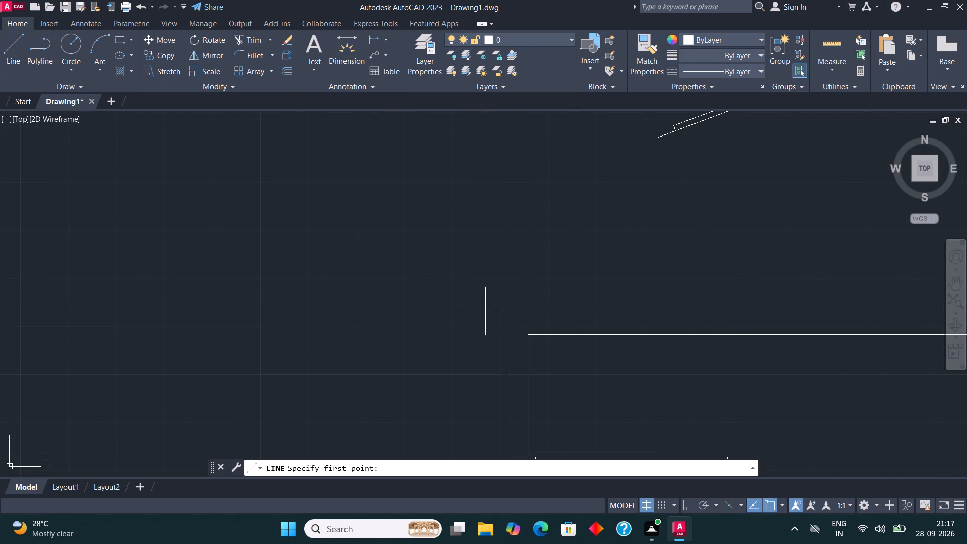
left_click(528, 370)
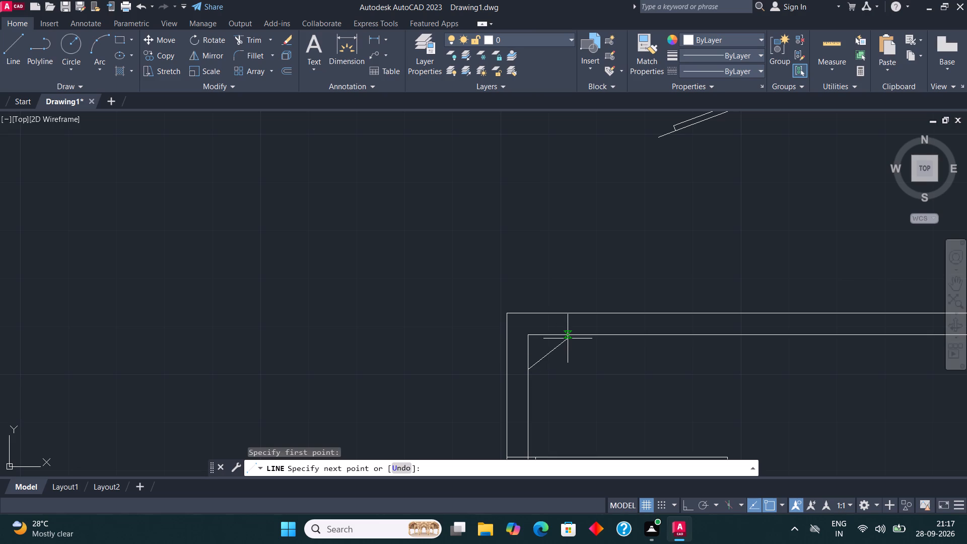
left_click(564, 334)
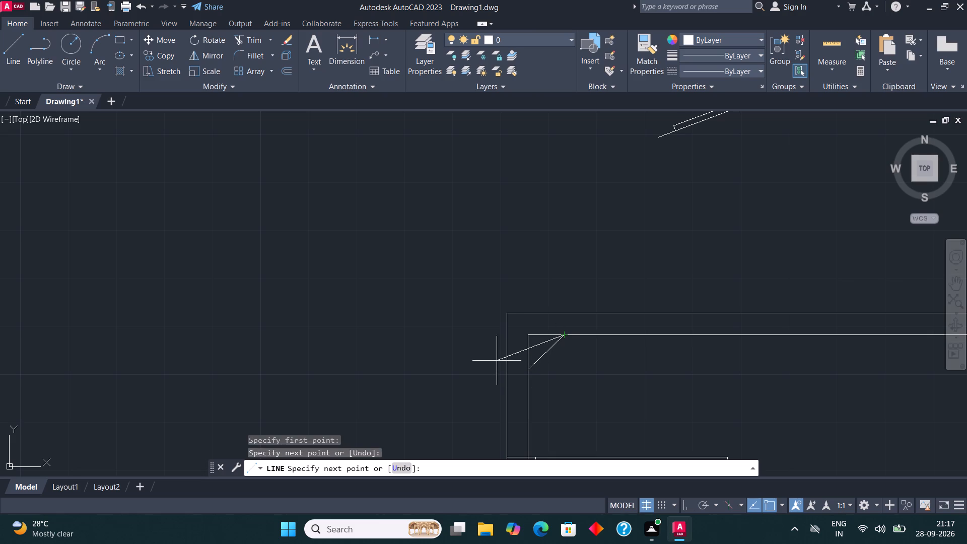
key("space")
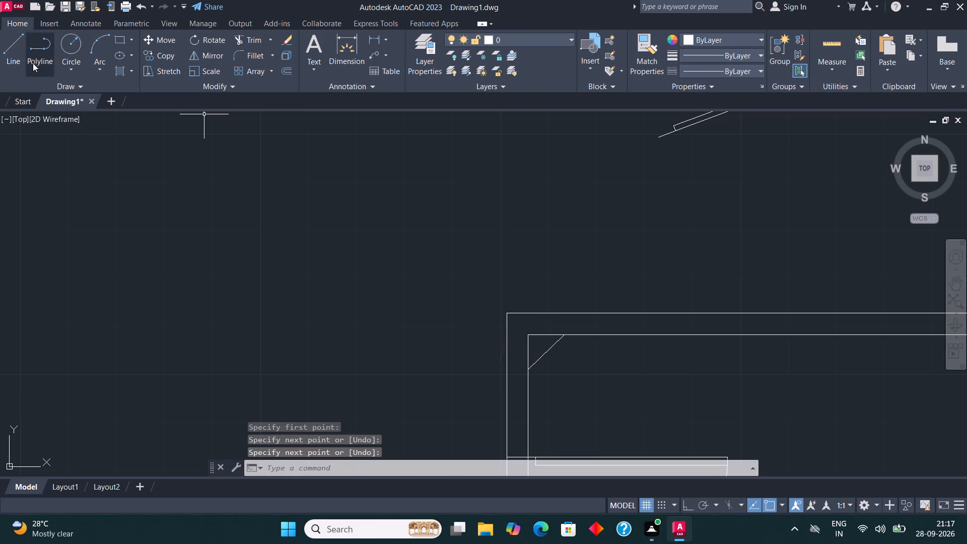
left_click(16, 50)
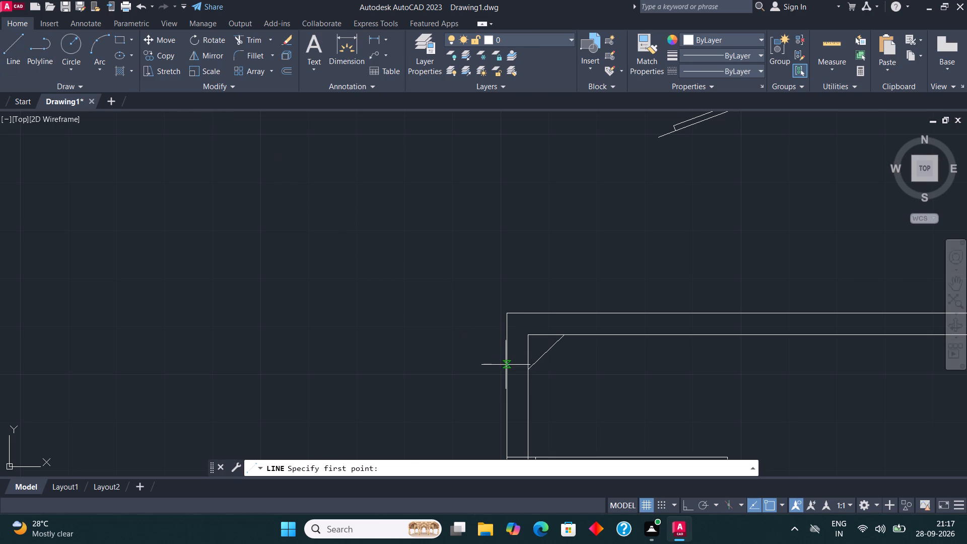
left_click(506, 365)
left_click(563, 314)
key("Escape")
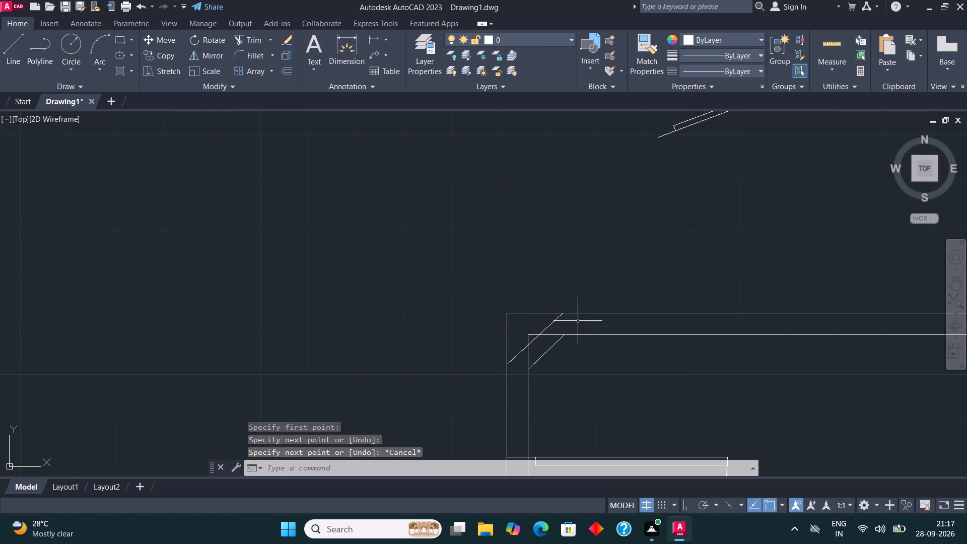
Trim the square wall ends beyond the two diagonals so that corner becomes a chamfered double-line wall.
left_click(244, 39)
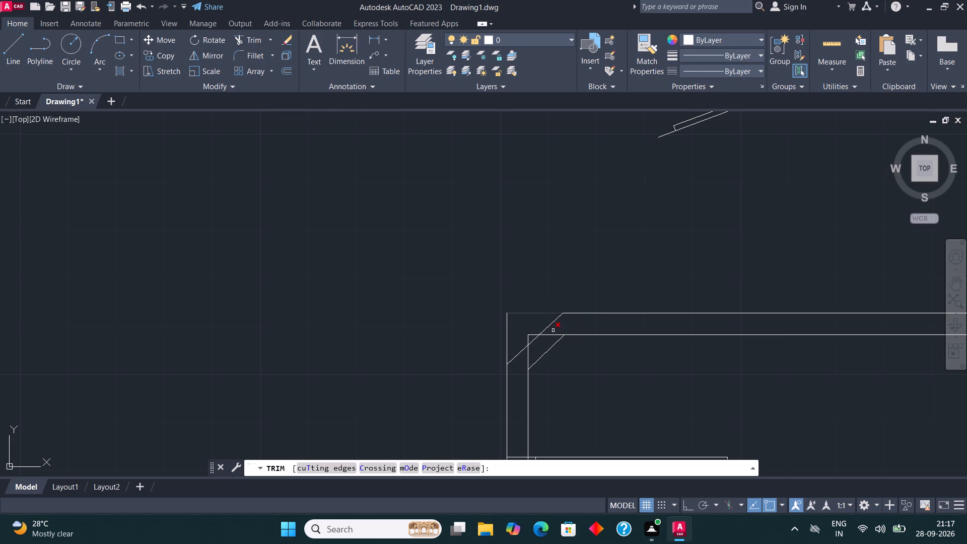
left_click(555, 334)
left_click(527, 337)
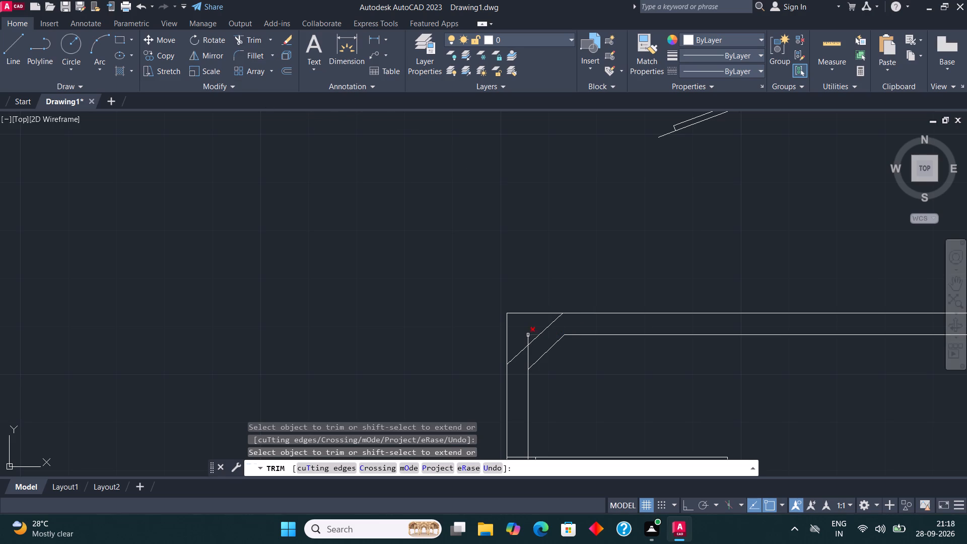
left_click(532, 332)
left_click(525, 341)
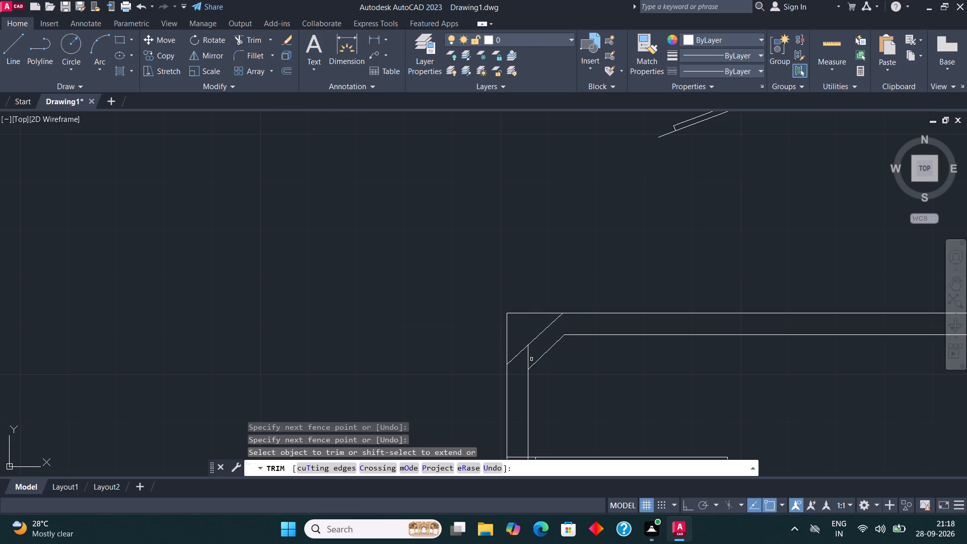
left_click(531, 360)
left_click(522, 368)
left_click(493, 338)
left_click(575, 296)
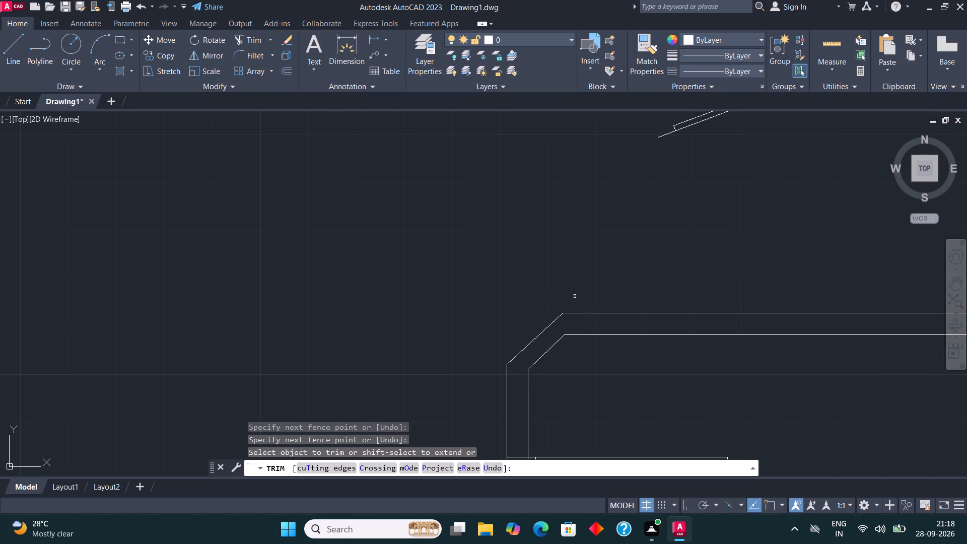
key("Escape")
Copy the chamfer's two diagonal lines into the open hall, up and to the left of the chamfered corner.
scroll(481, 297, "down", 2)
scroll(551, 301, "down", 1)
scroll(547, 297, "up", 2)
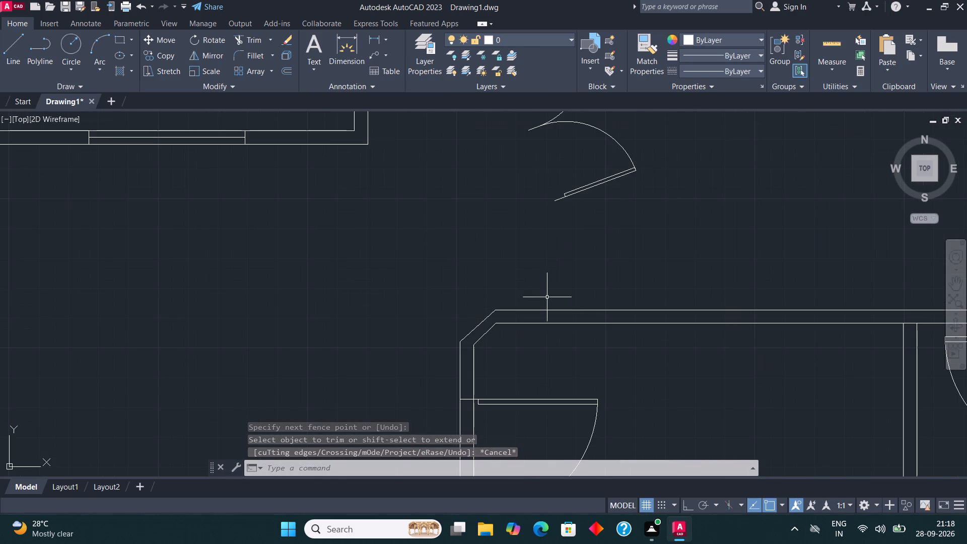
scroll(470, 342, "down", 2)
scroll(480, 334, "up", 3)
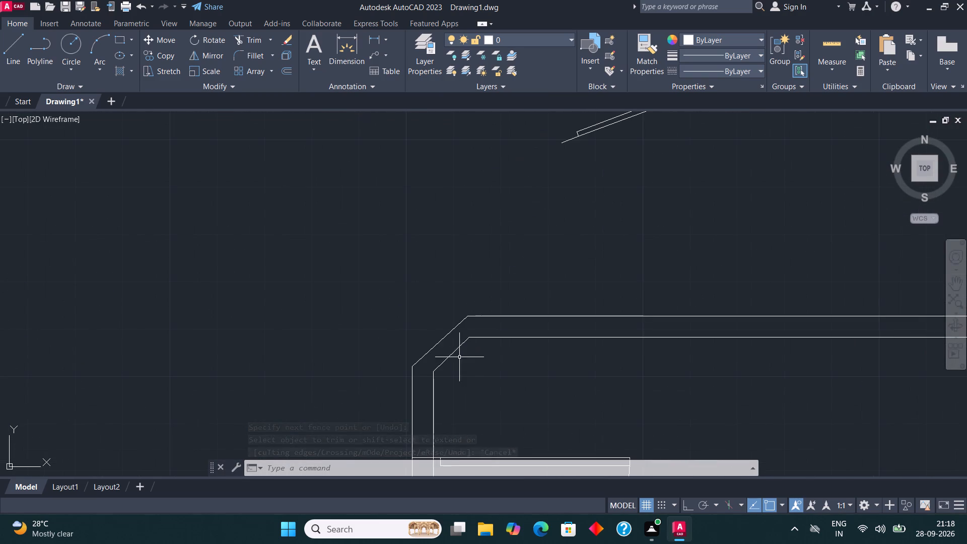
left_click(457, 359)
left_click(409, 312)
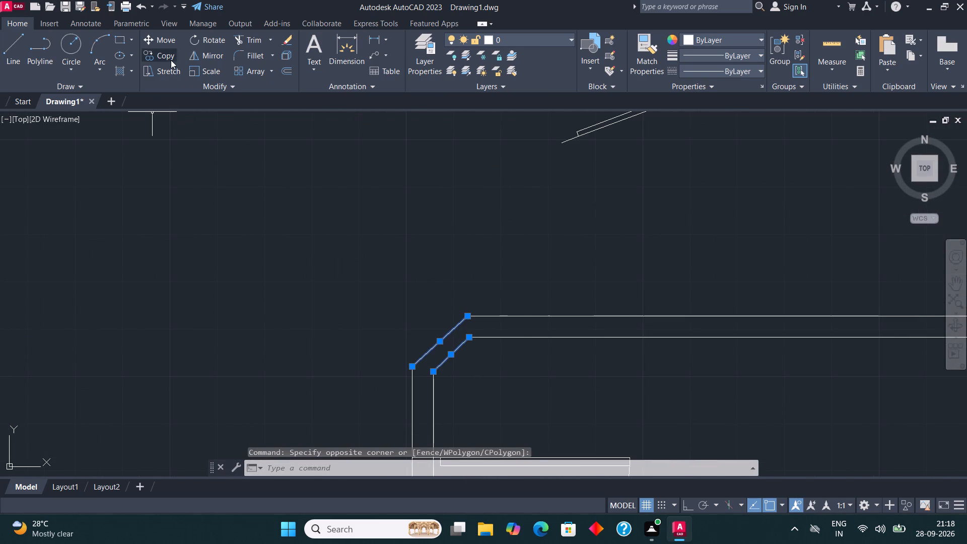
left_click(171, 60)
left_click(433, 374)
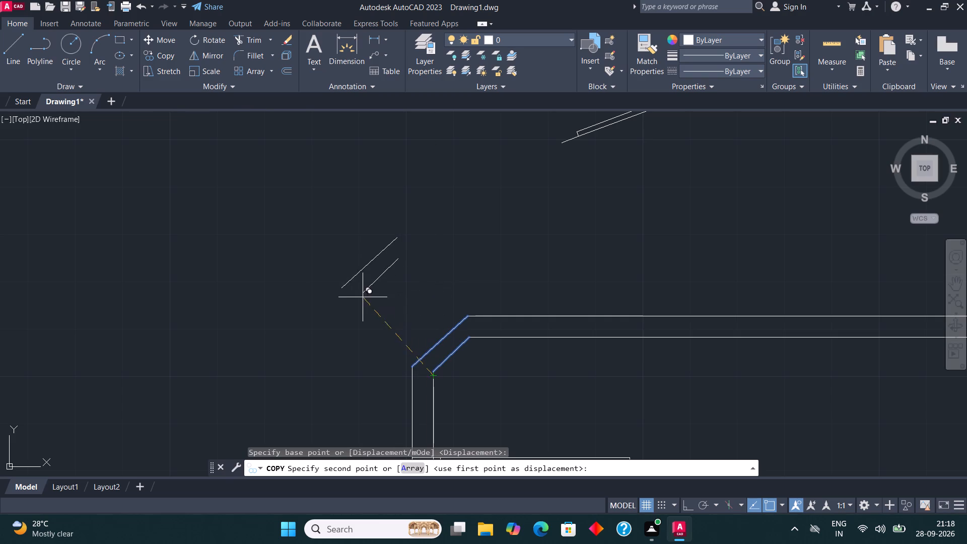
scroll(336, 277, "down", 3)
scroll(332, 270, "up", 1)
left_click(332, 271)
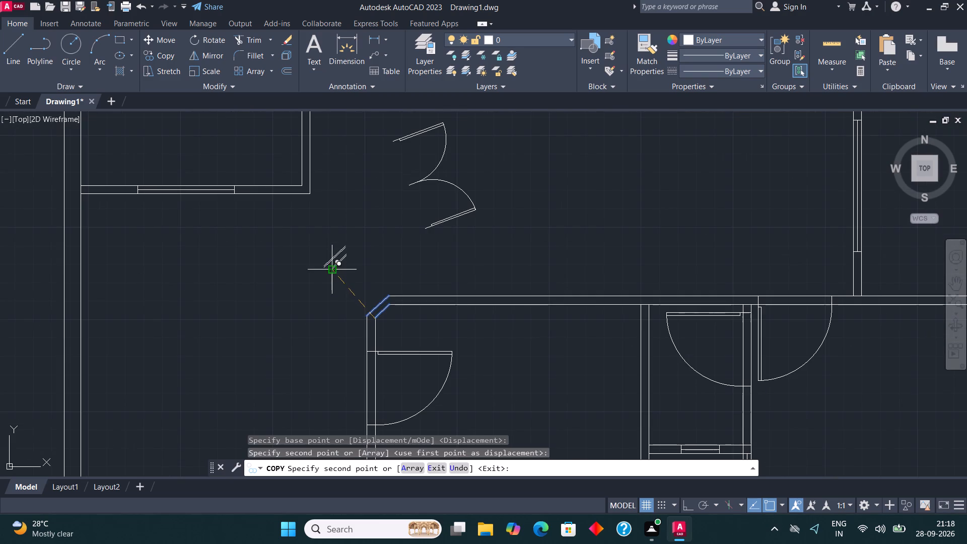
scroll(344, 270, "up", 3)
key("Escape")
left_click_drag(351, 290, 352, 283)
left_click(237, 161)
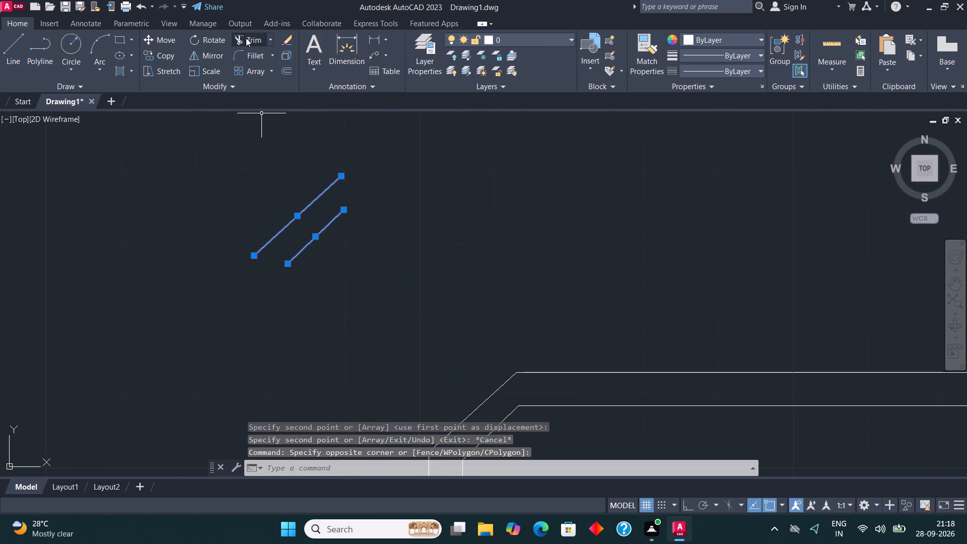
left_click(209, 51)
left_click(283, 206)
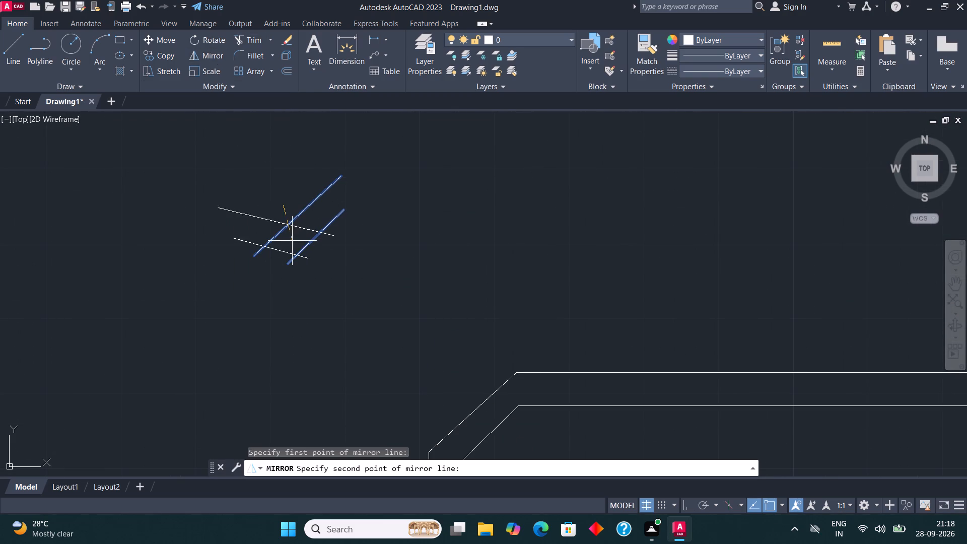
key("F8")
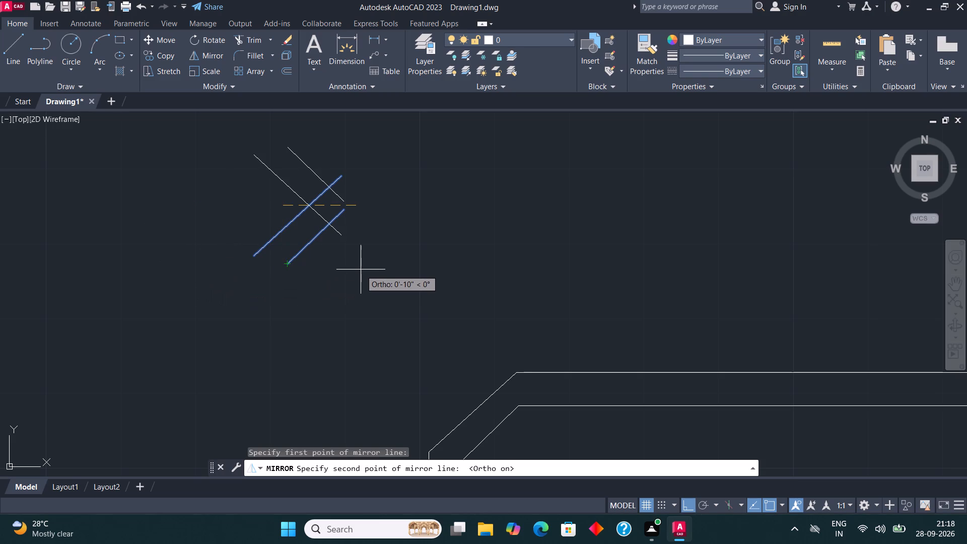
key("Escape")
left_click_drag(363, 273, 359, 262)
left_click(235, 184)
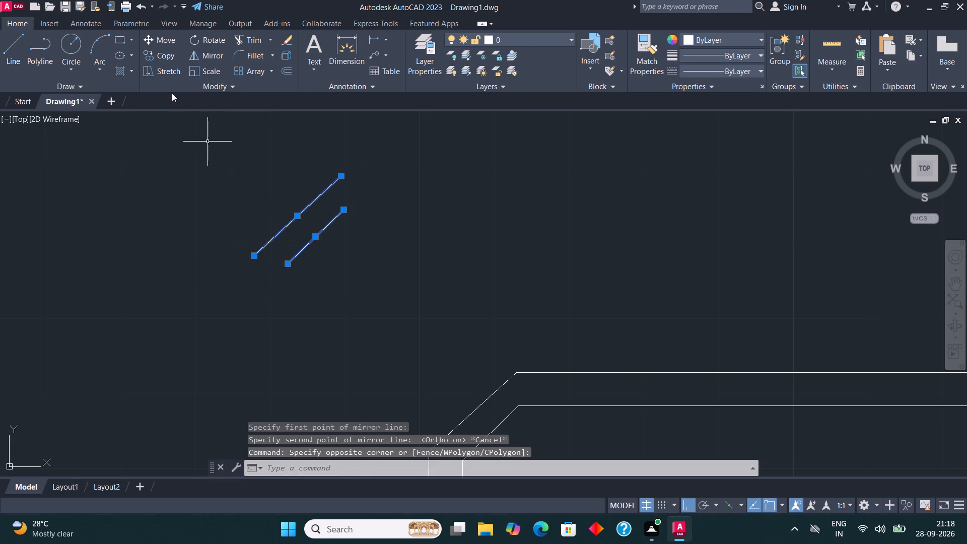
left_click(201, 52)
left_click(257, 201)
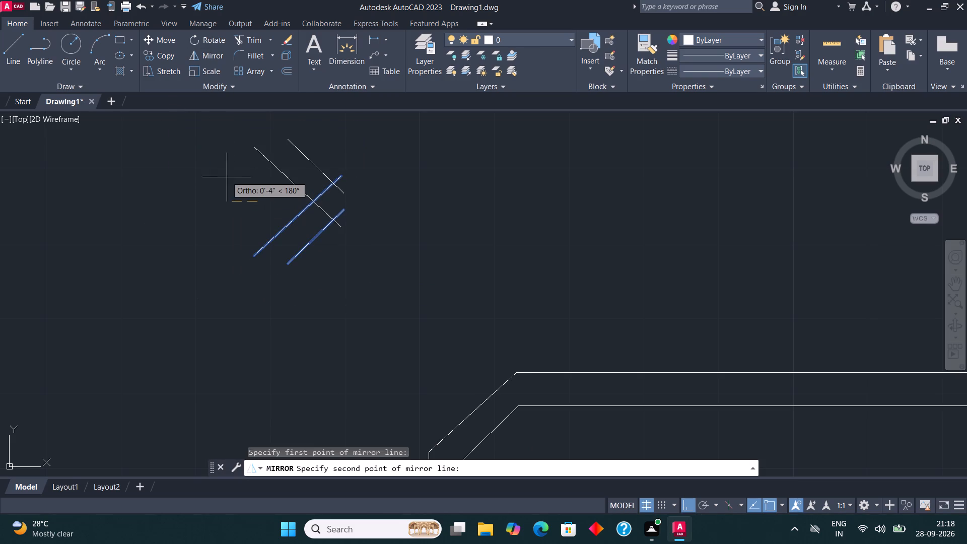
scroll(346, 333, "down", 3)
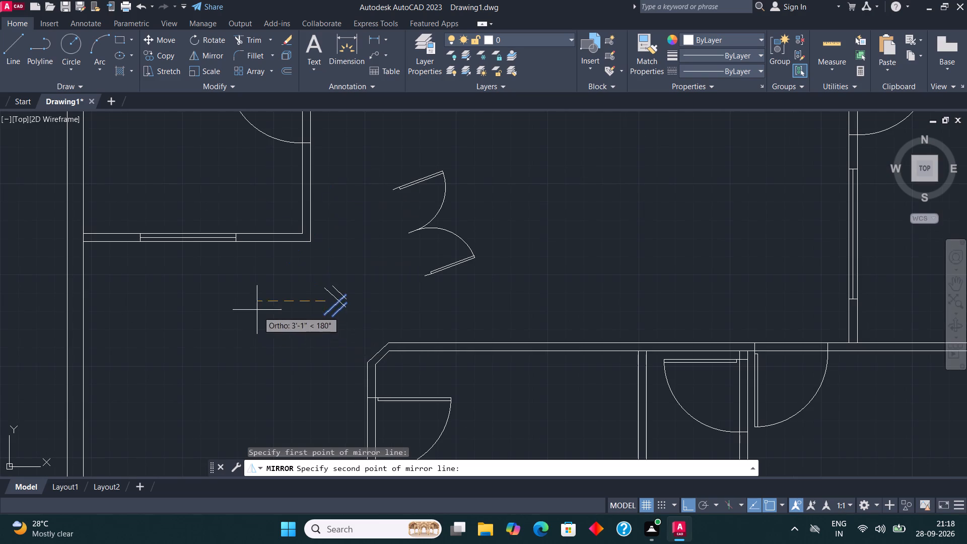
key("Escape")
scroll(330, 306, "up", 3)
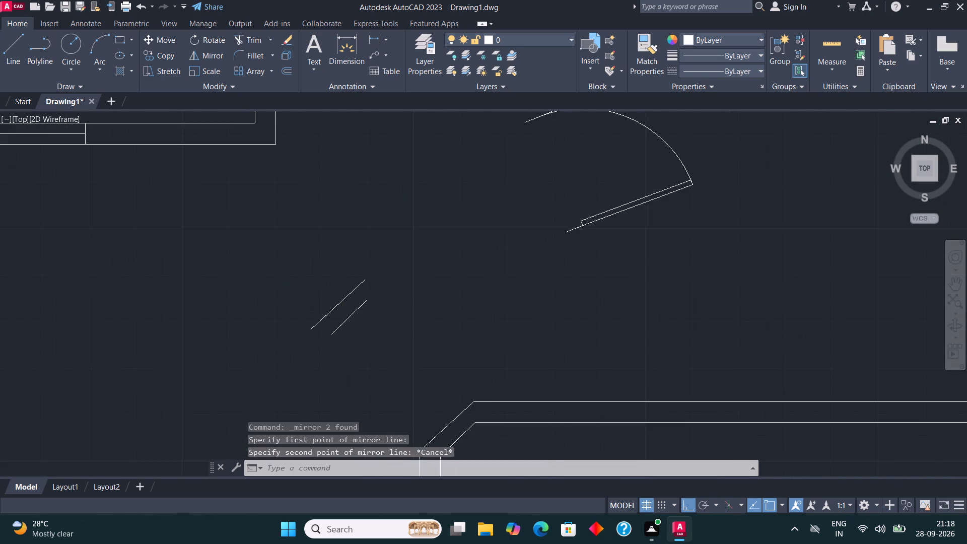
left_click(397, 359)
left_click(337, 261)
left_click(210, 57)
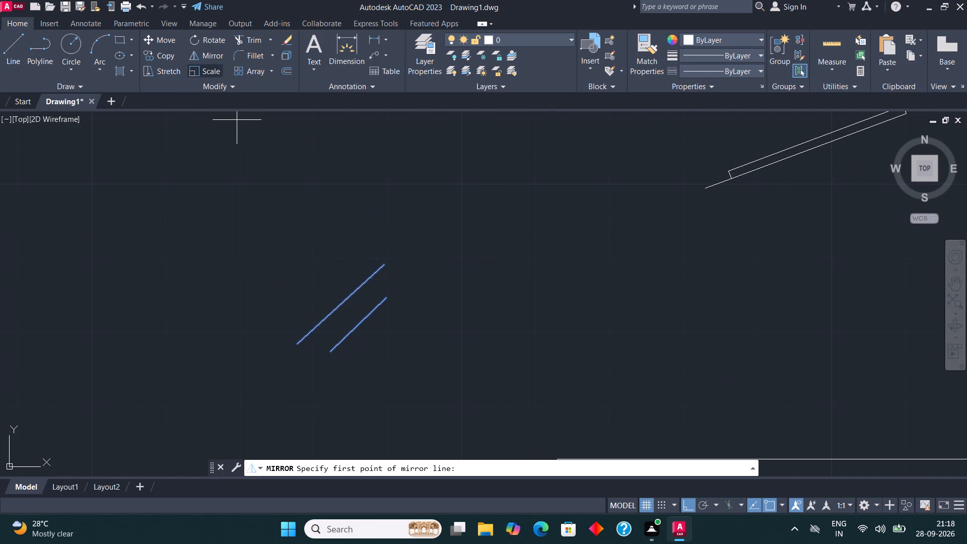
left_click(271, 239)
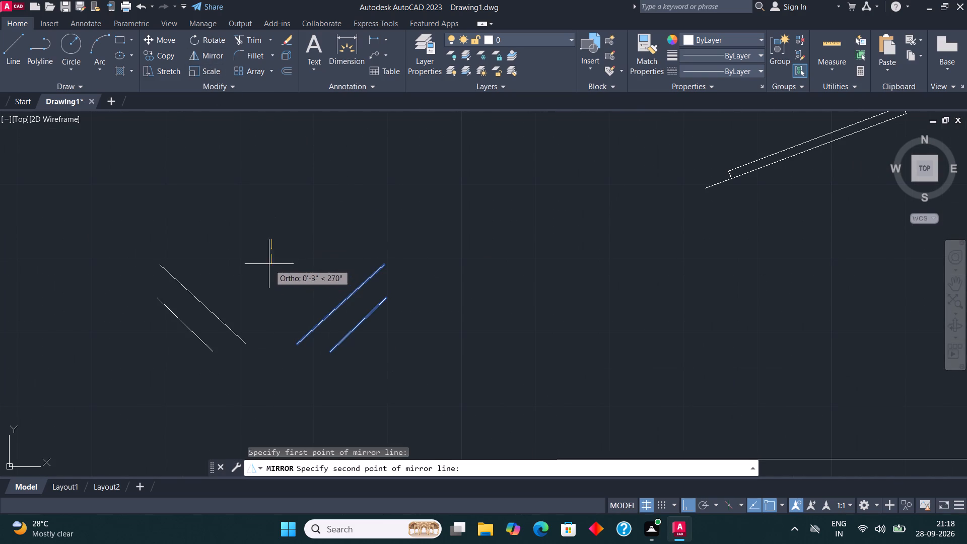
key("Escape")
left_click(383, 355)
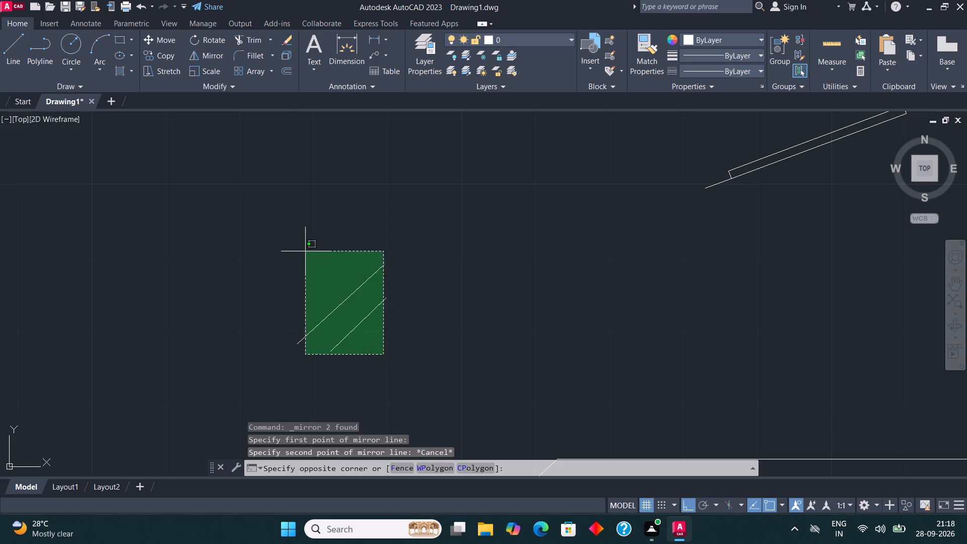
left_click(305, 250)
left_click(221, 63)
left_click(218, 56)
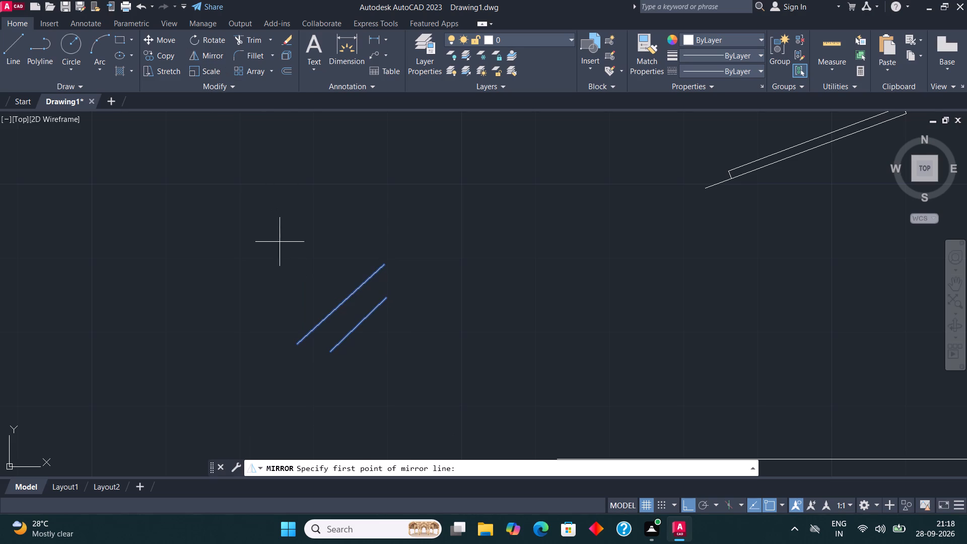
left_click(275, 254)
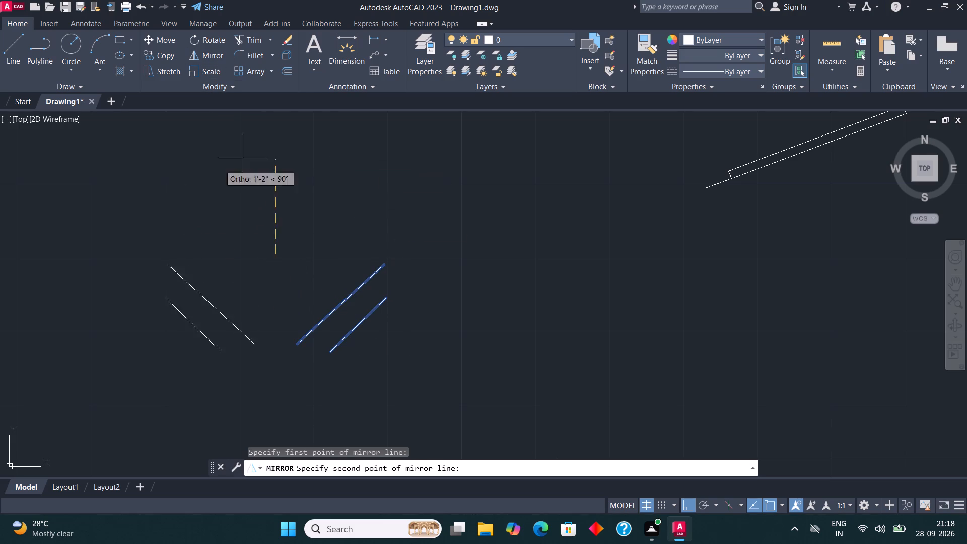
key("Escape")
Move the copied diagonal pair onto the lower-right wall corner of the small middle-left room, with the inner line's upper end at the outer wall face.
scroll(367, 349, "down", 4)
middle_click_drag(402, 356, 438, 349)
scroll(345, 327, "up", 3)
scroll(542, 373, "down", 4)
scroll(550, 385, "up", 3)
left_click(549, 384)
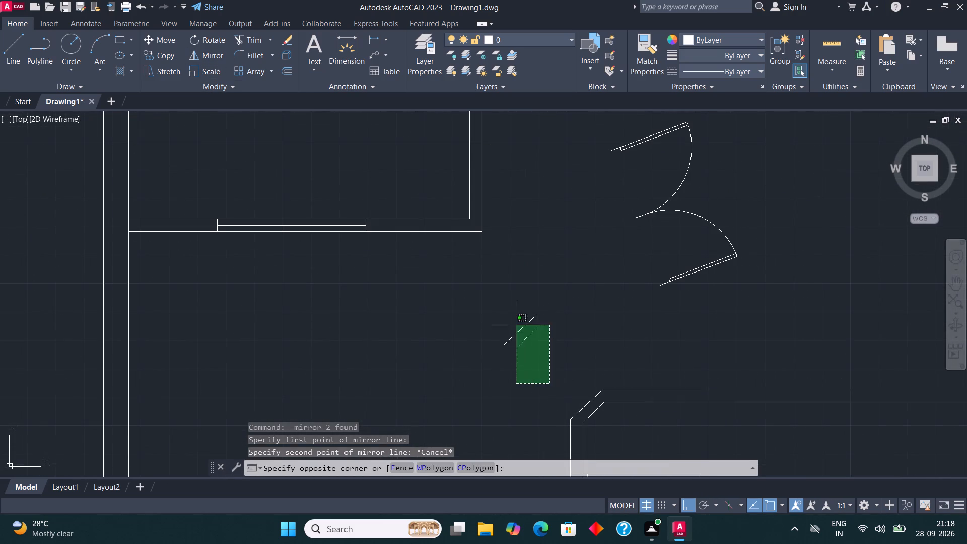
left_click(514, 322)
scroll(562, 355, "up", 2)
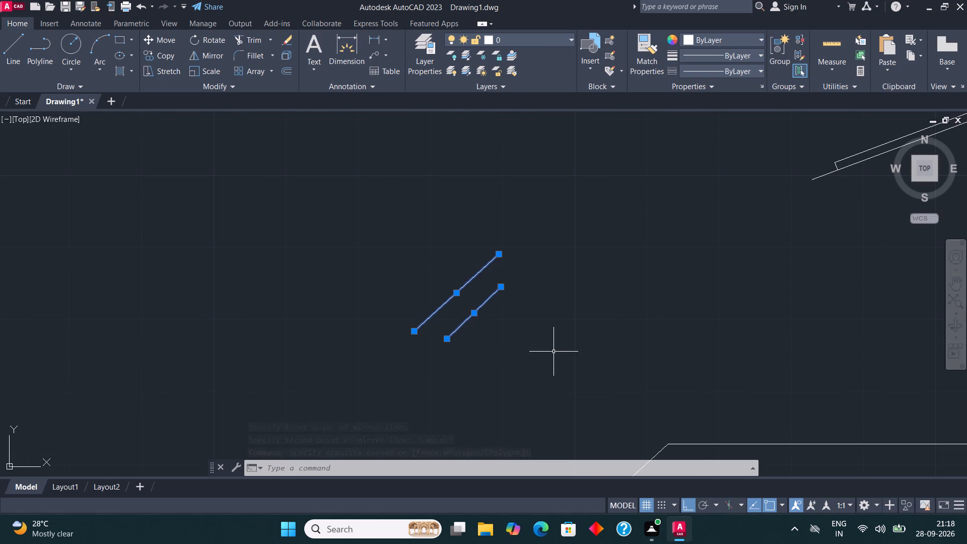
scroll(553, 347, "down", 1)
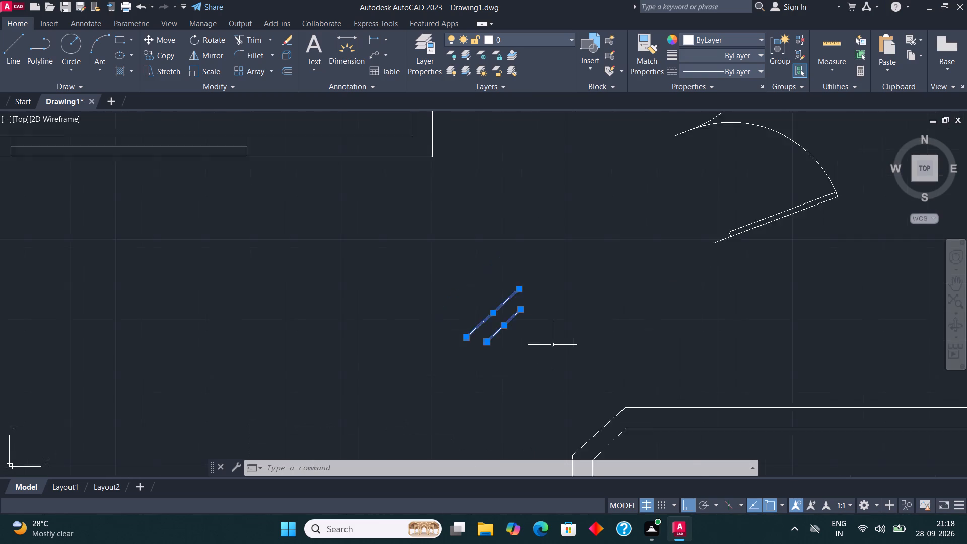
scroll(551, 342, "down", 1)
scroll(538, 303, "up", 1)
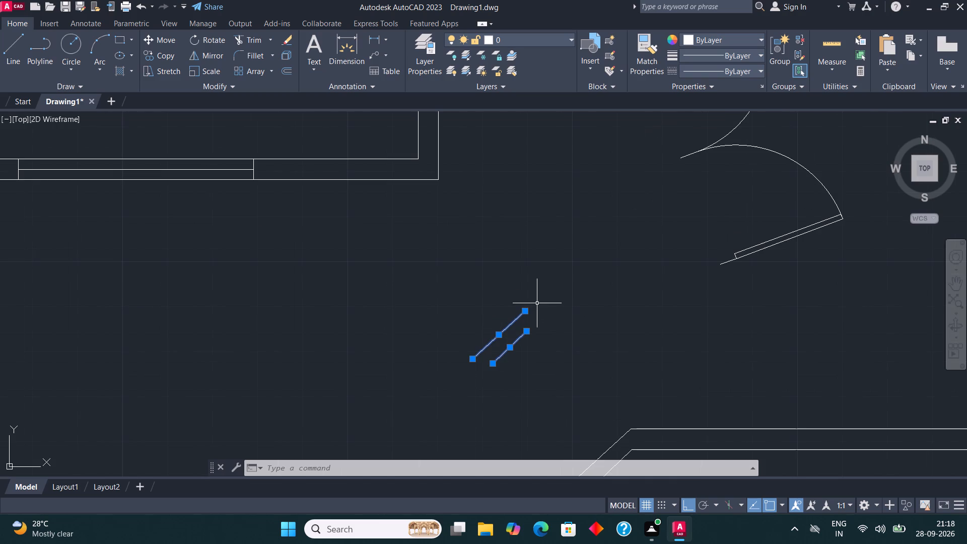
left_click(154, 40)
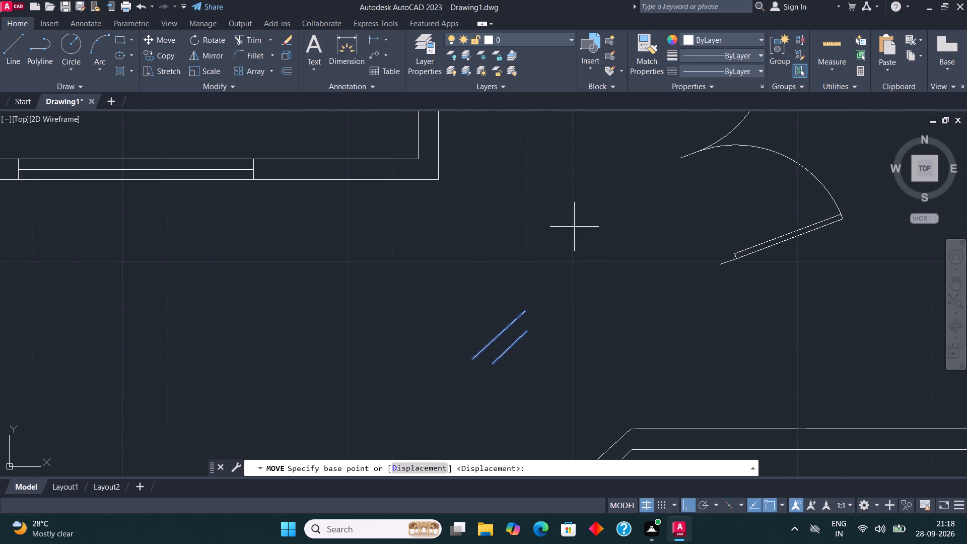
left_click(527, 336)
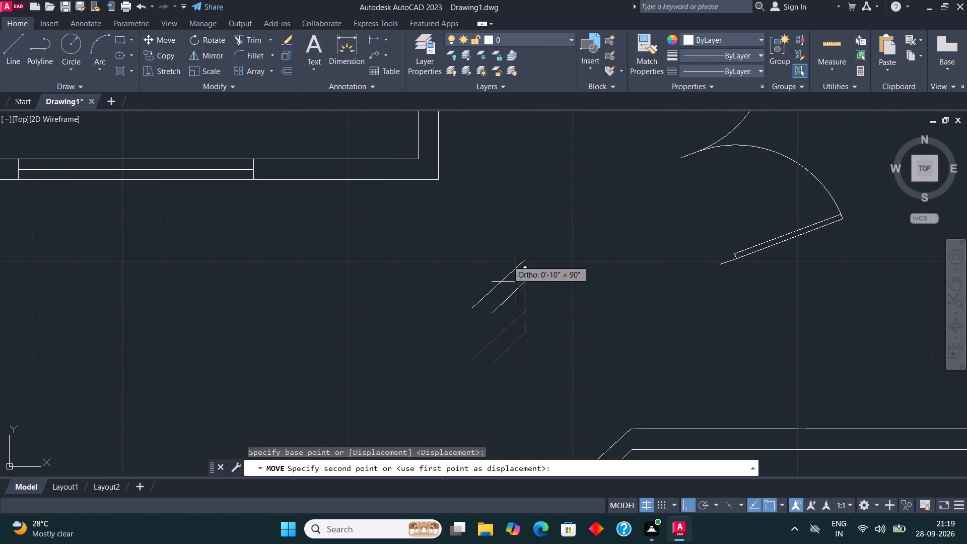
scroll(428, 162, "up", 1)
key("F8")
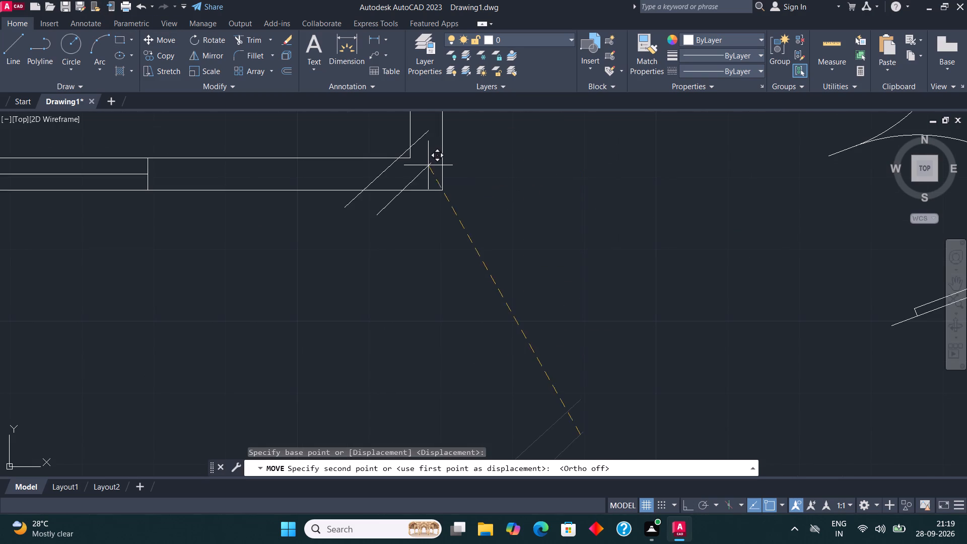
left_click(442, 141)
scroll(447, 193, "up", 1)
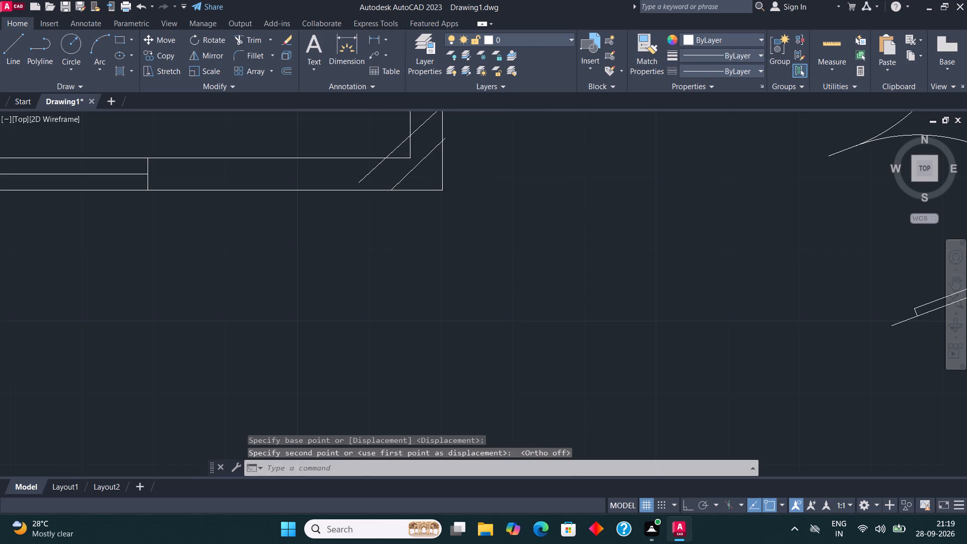
Extend the inner chamfer diagonal with a line from its lower end to just past the bottom outer wall face.
scroll(453, 303, "down", 2)
scroll(442, 212, "up", 2)
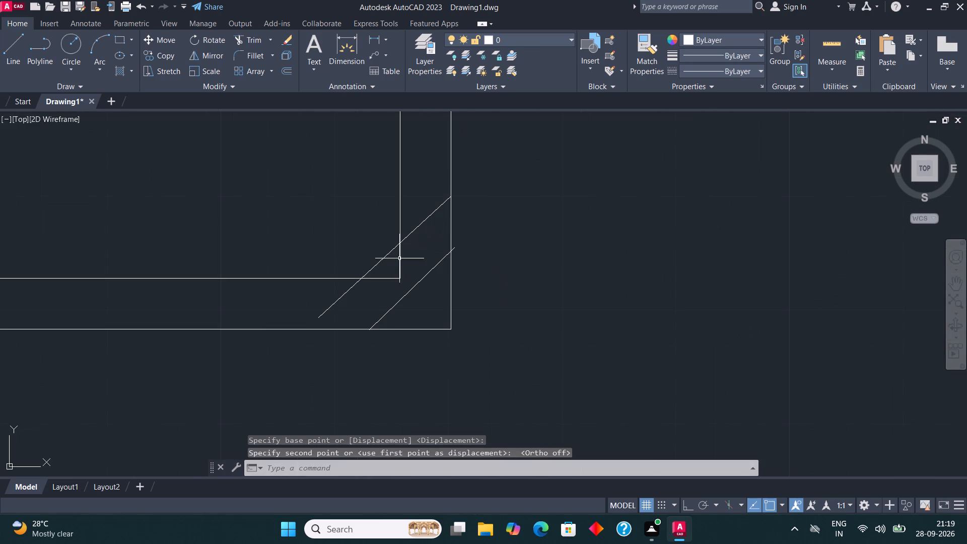
scroll(398, 310, "up", 1)
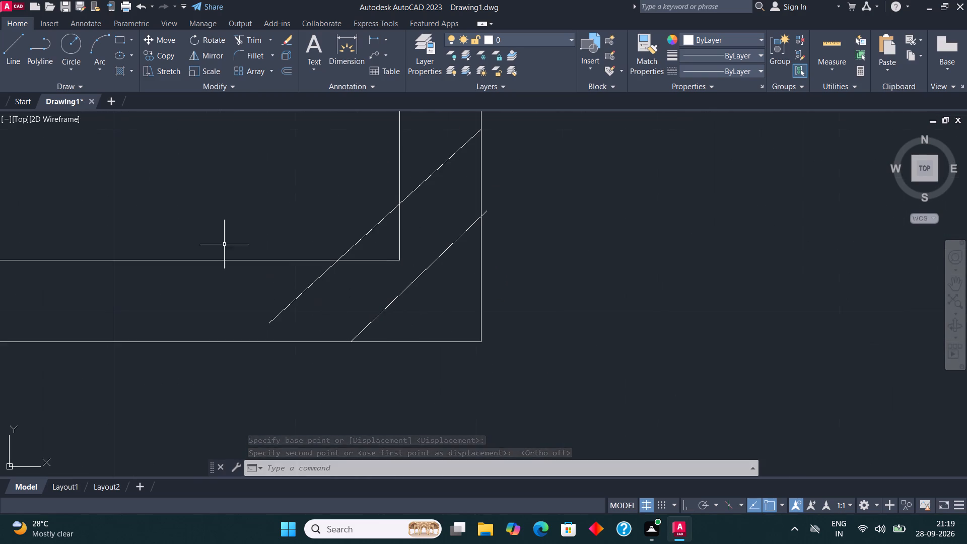
left_click(20, 53)
left_click(271, 319)
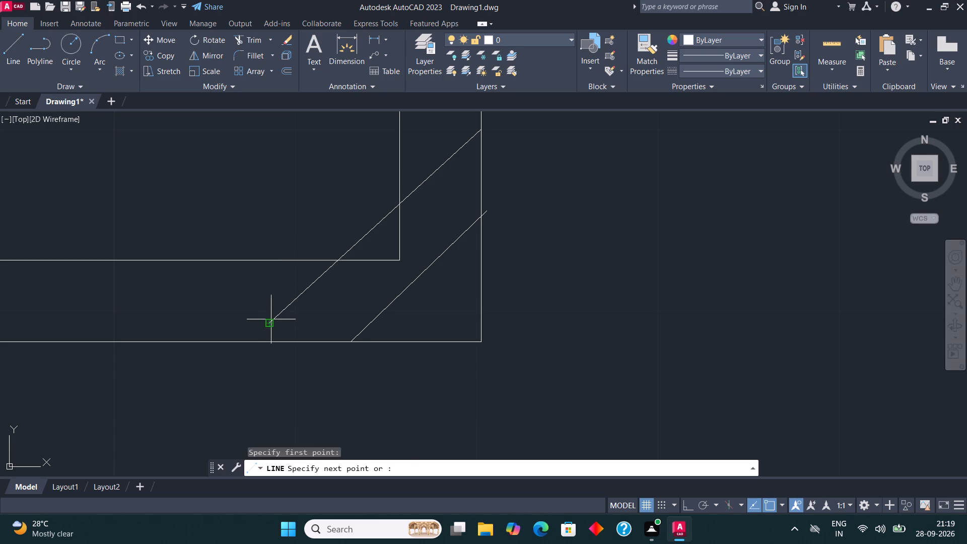
left_click(228, 354)
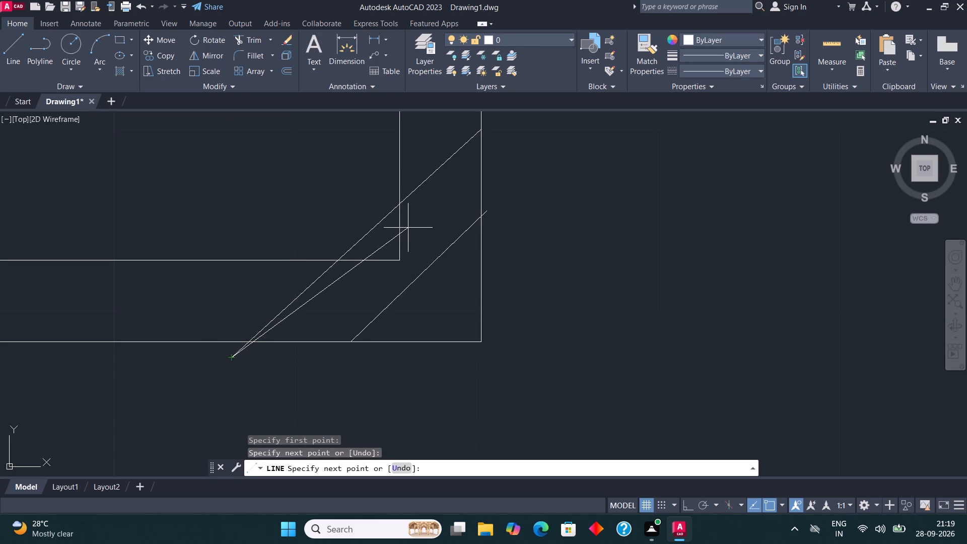
key("Escape")
Trim the diagonals' overshoots and the square inner and outer wall ends to chamfer the small middle-left room's lower-right corner.
left_click(255, 42)
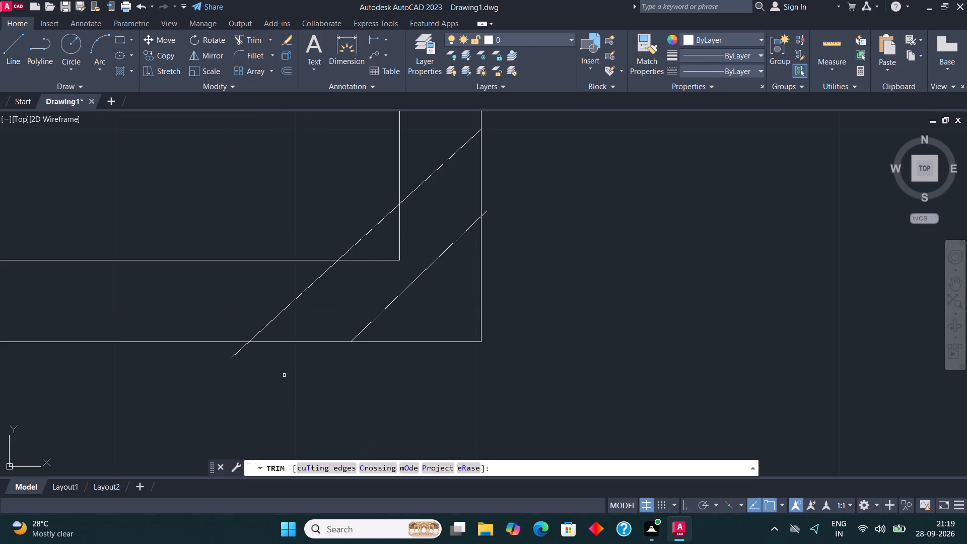
left_click(233, 354)
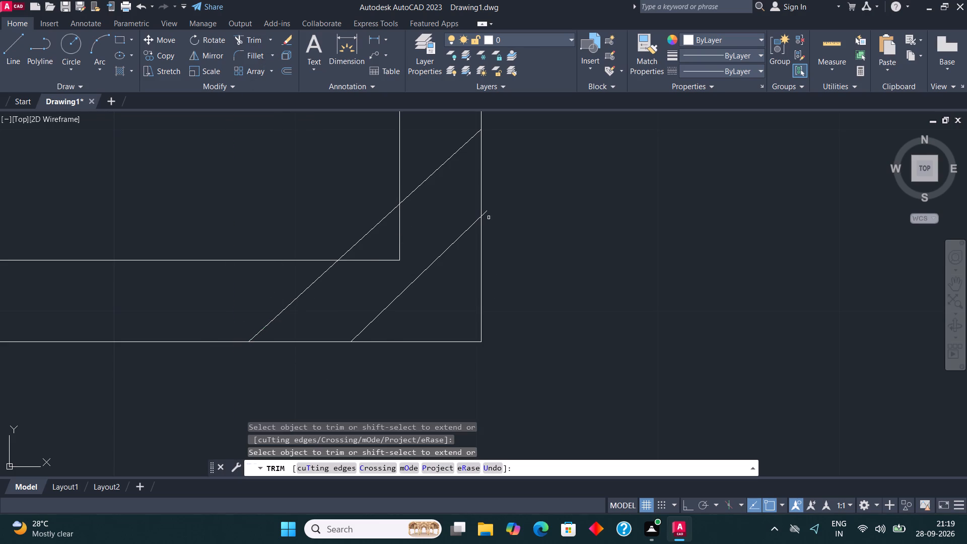
left_click(488, 214)
left_click(369, 264)
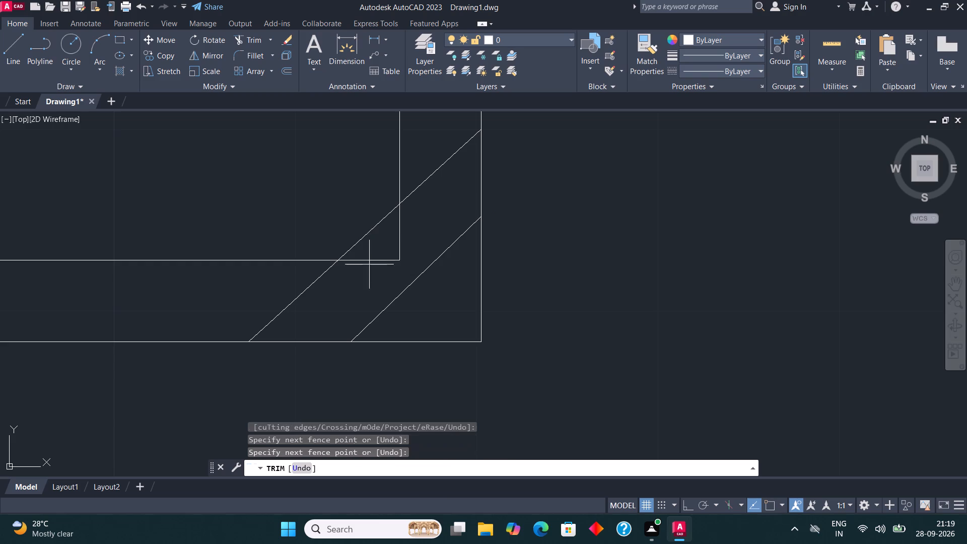
left_click(400, 241)
left_click(418, 352)
left_click(513, 293)
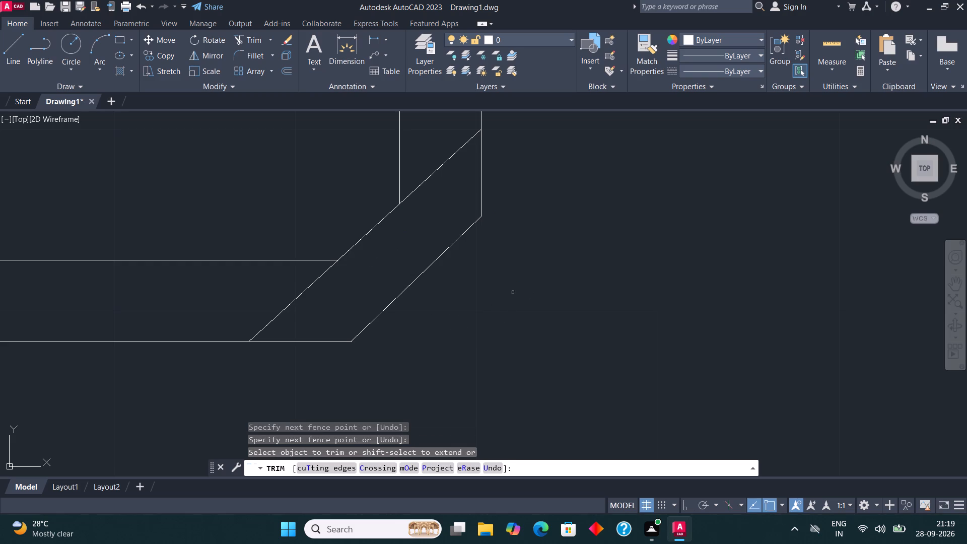
scroll(506, 345, "down", 2)
key("Escape")
Draw a three-sided box projecting from the chamfer's outer line into the hall, with a 4.5" side parallel to the chamfer.
scroll(449, 188, "down", 2)
scroll(507, 236, "up", 1)
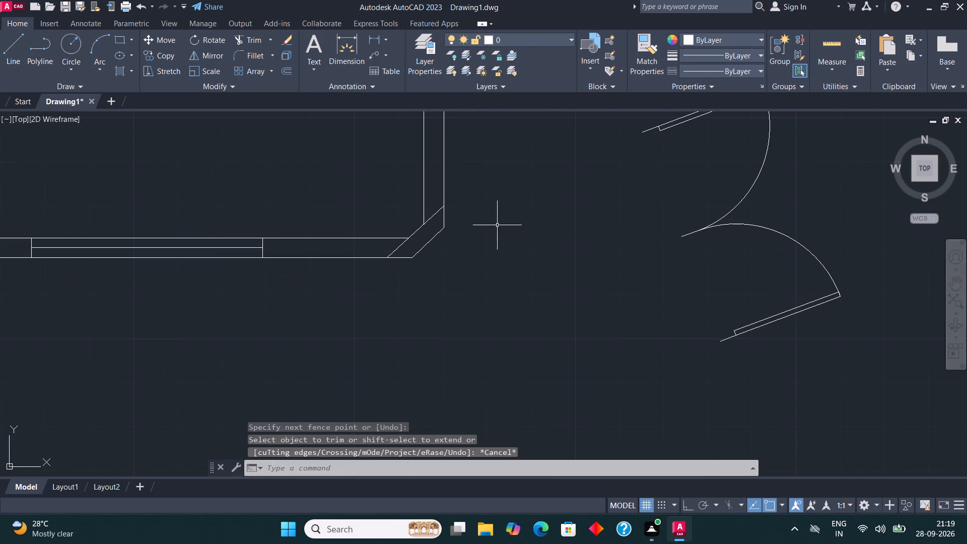
left_click(114, 40)
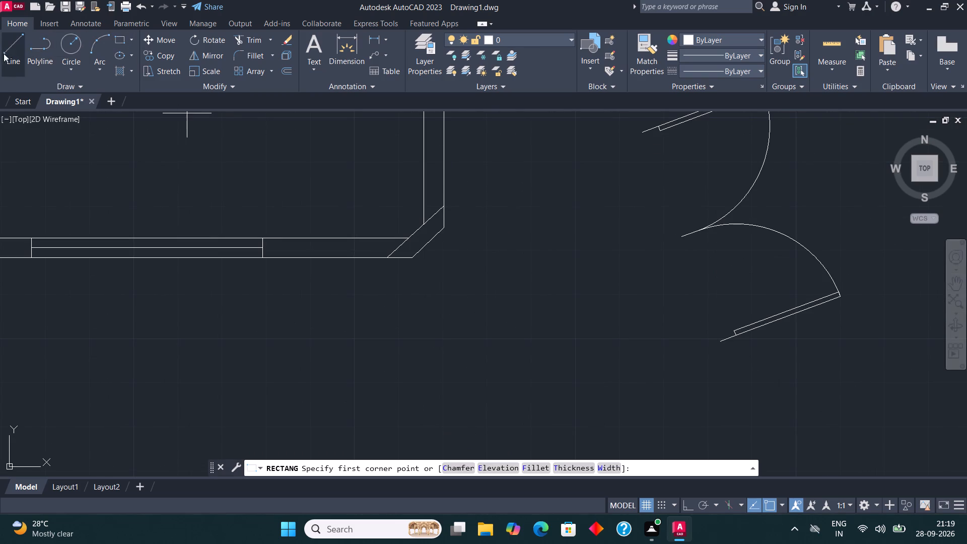
left_click(17, 47)
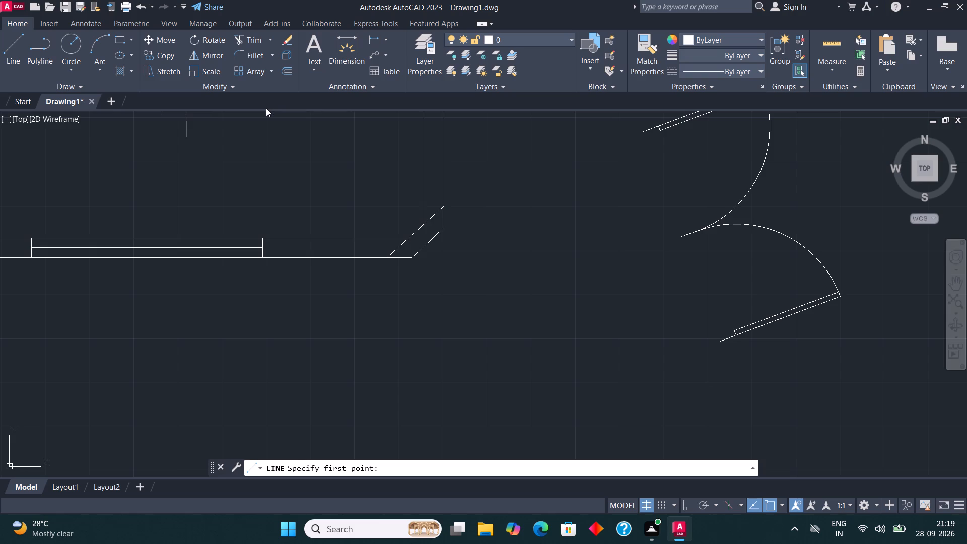
scroll(266, 108, "up", 1)
scroll(478, 239, "up", 2)
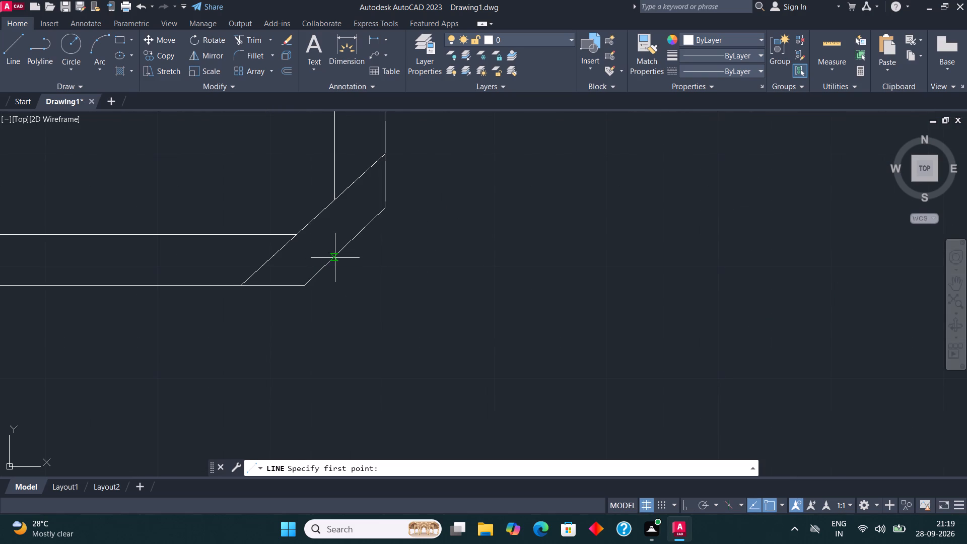
left_click(332, 267)
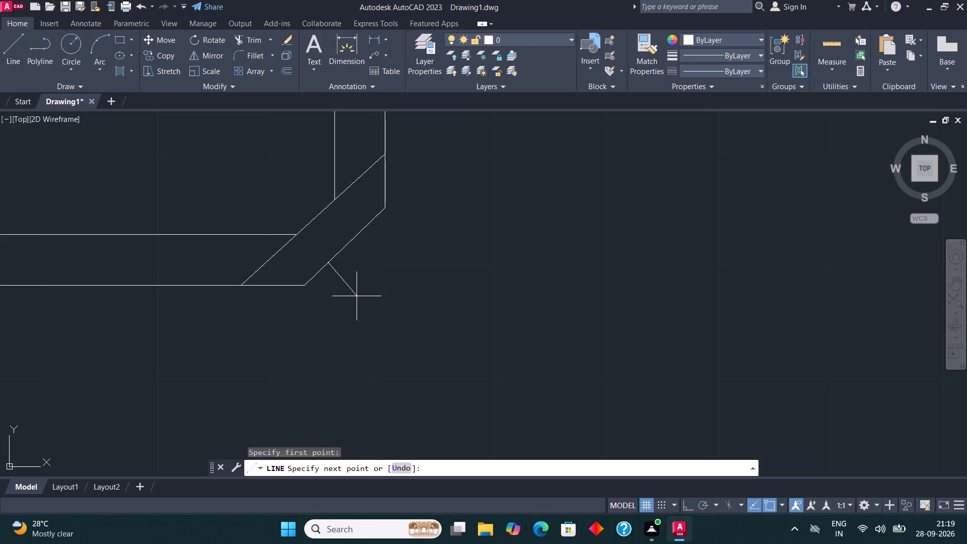
left_click(357, 296)
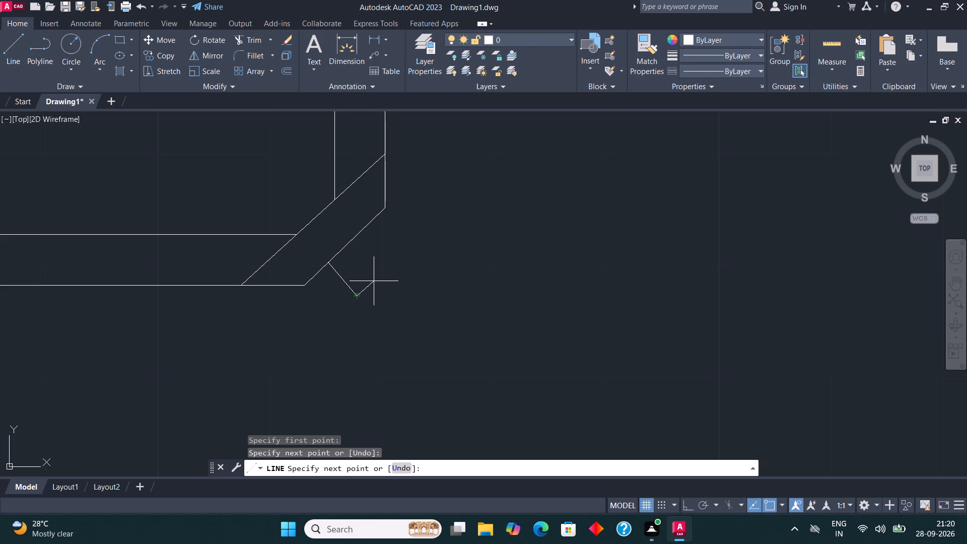
type("4.5\"")
key("Return")
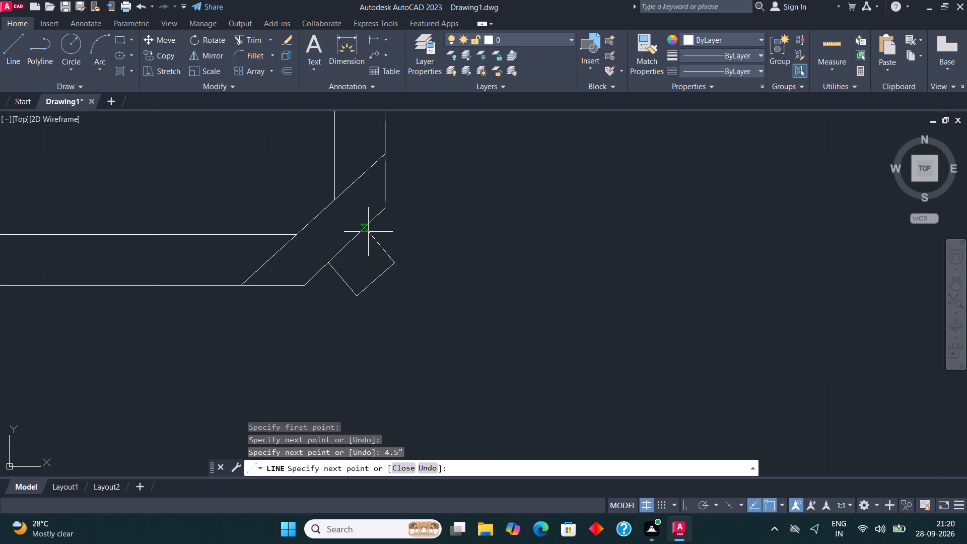
scroll(369, 233, "up", 4)
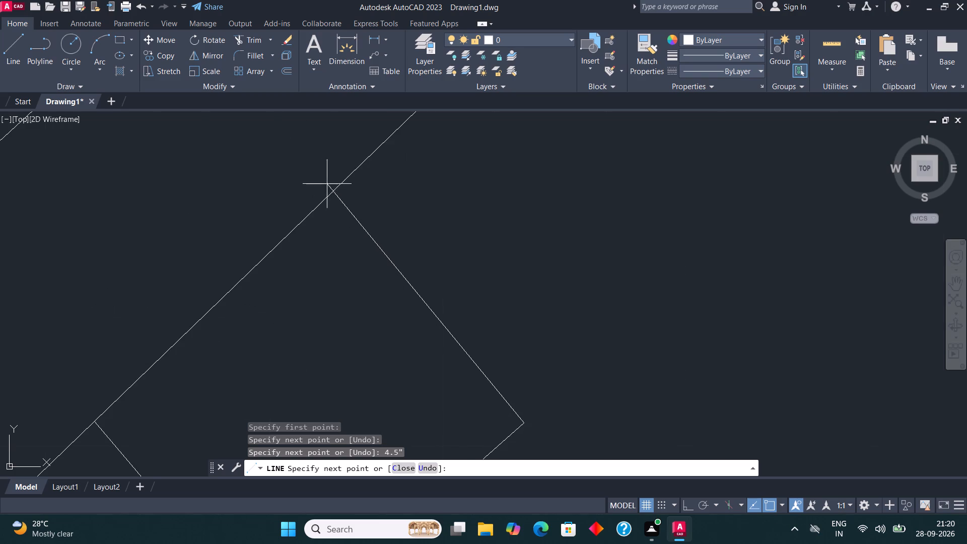
left_click(317, 174)
key("Escape")
Trim the end of the box's upper side that overshoots the chamfer's outer line.
scroll(444, 266, "down", 2)
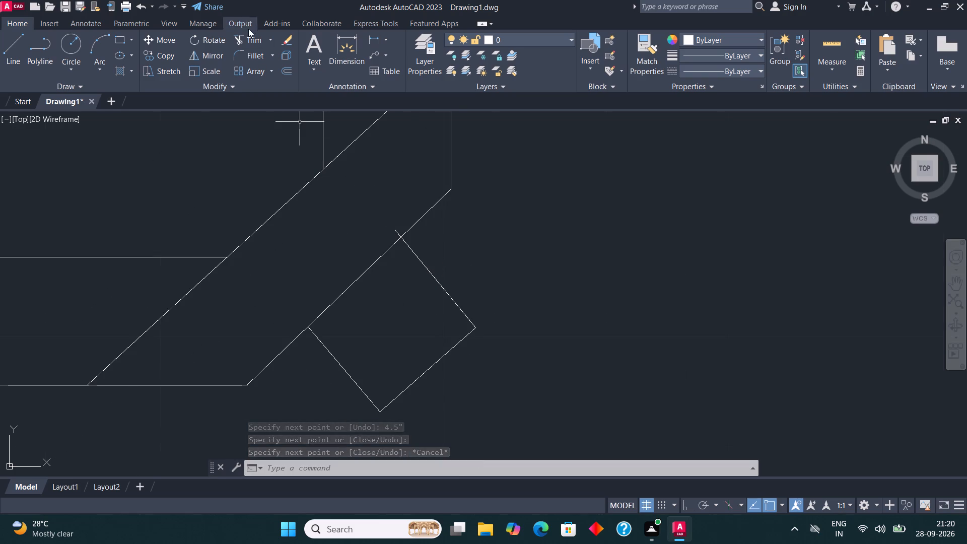
left_click(251, 45)
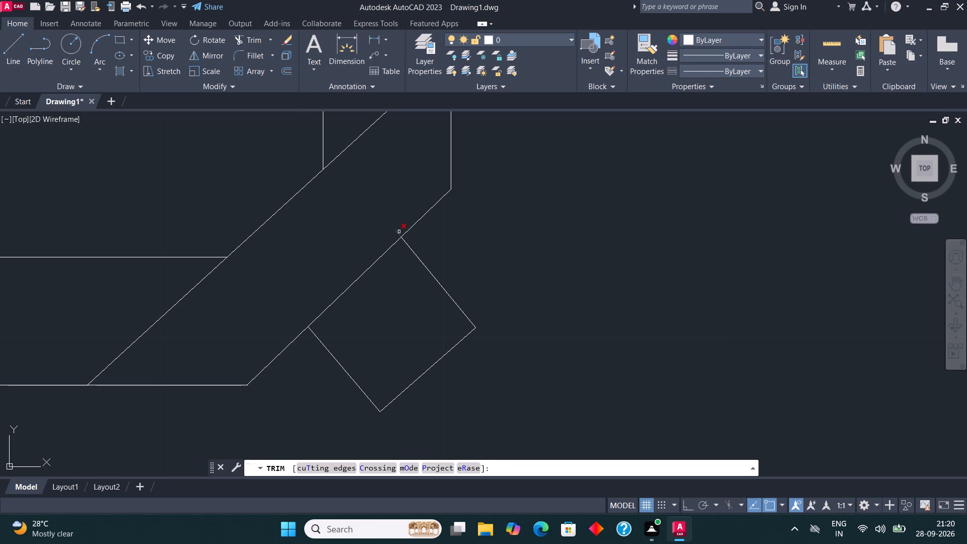
left_click(399, 233)
key("Escape")
scroll(353, 278, "down", 1)
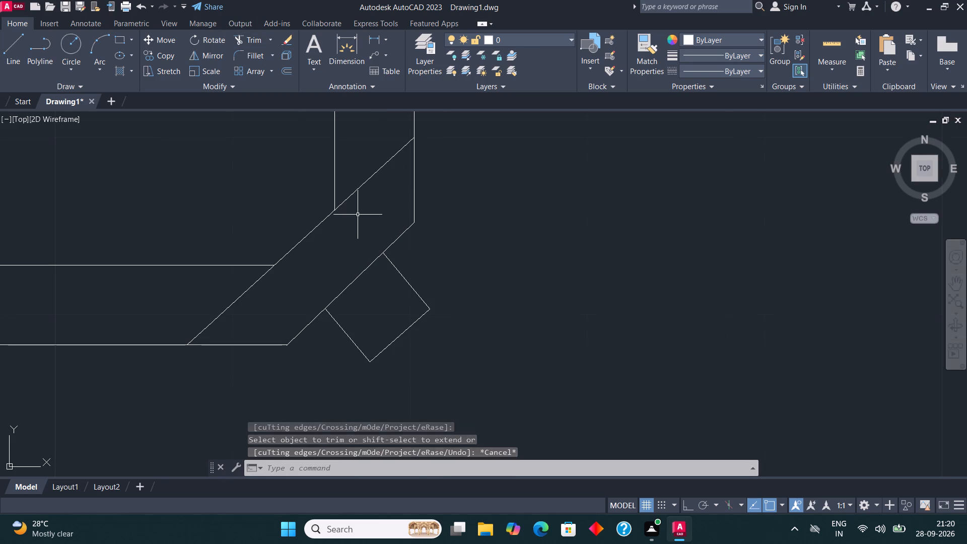
Check the length of the small box's outer side with a trial dimension.
scroll(356, 235, "down", 2)
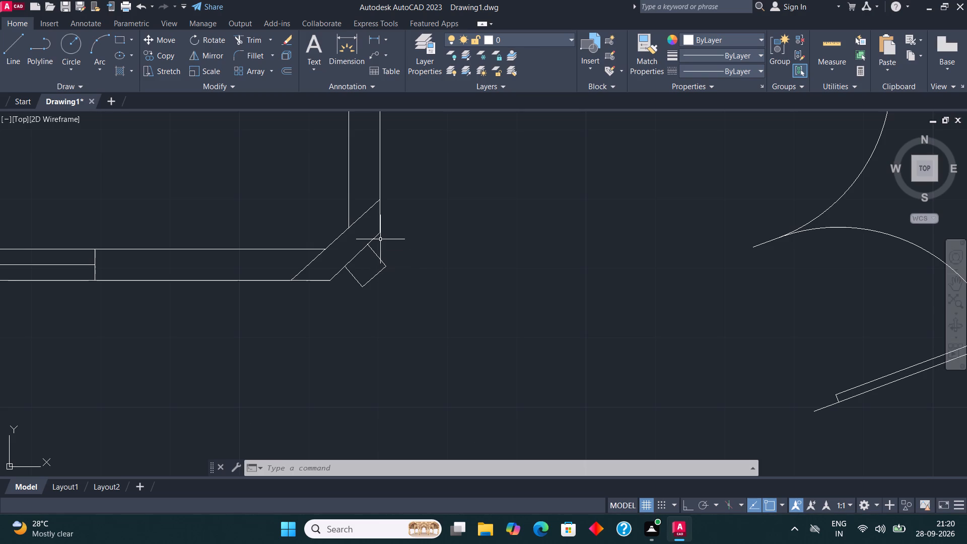
scroll(400, 240, "down", 4)
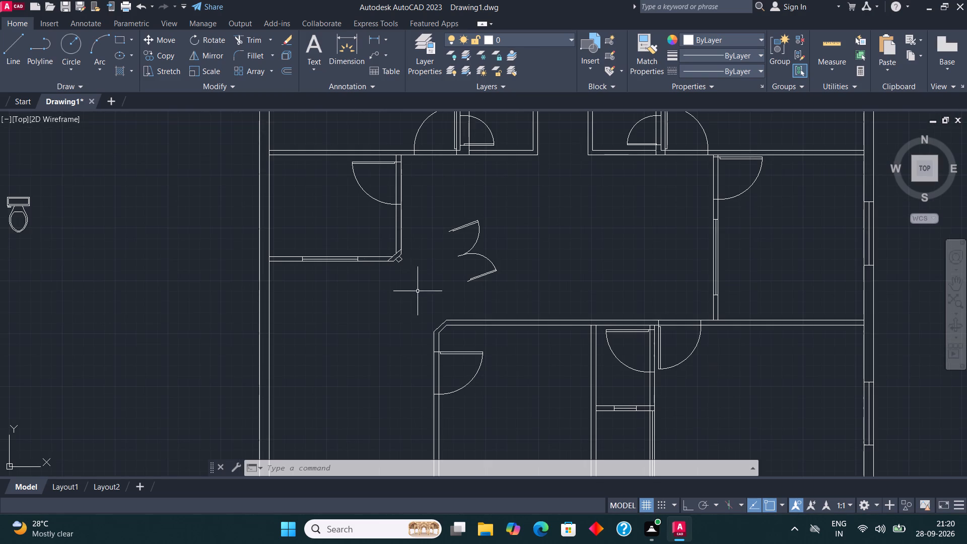
scroll(419, 292, "up", 2)
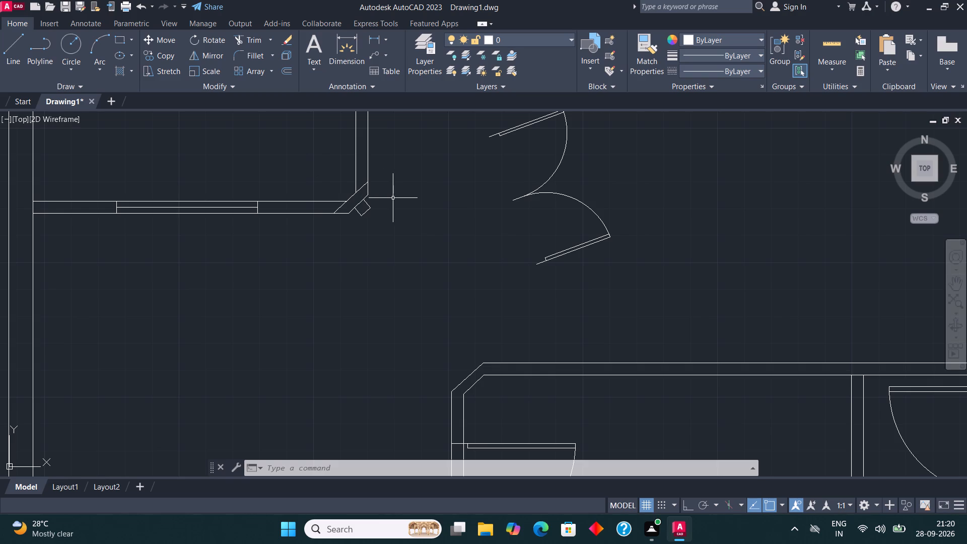
scroll(368, 165, "up", 3)
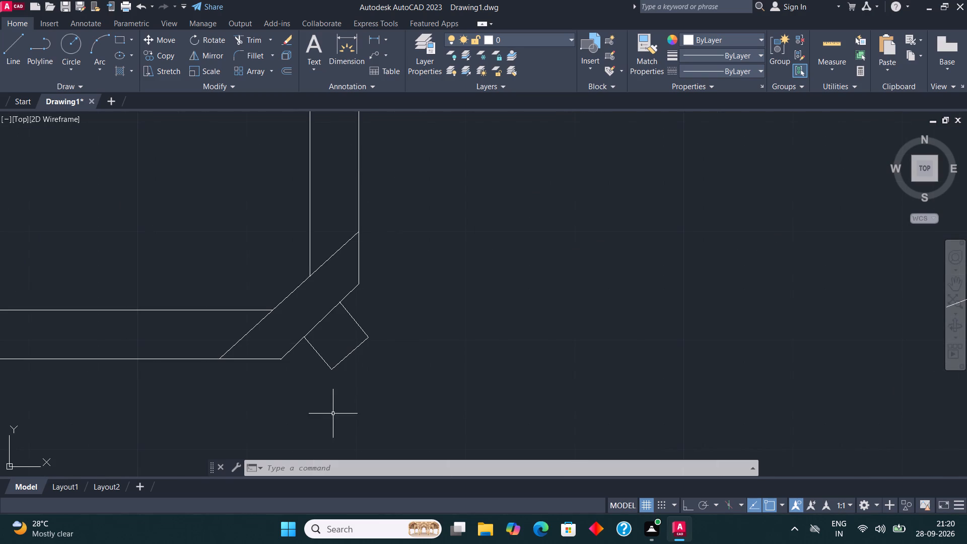
left_click(342, 61)
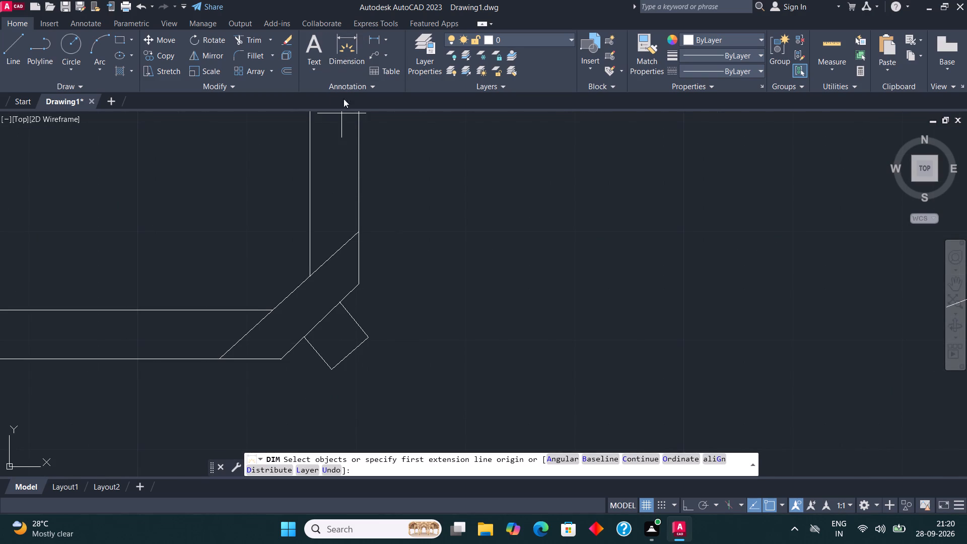
left_click(331, 371)
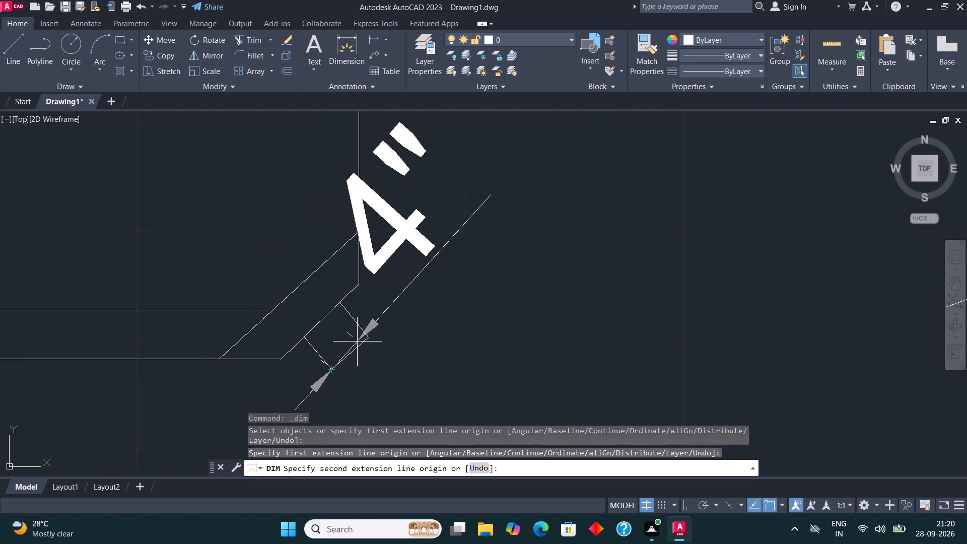
key("Escape")
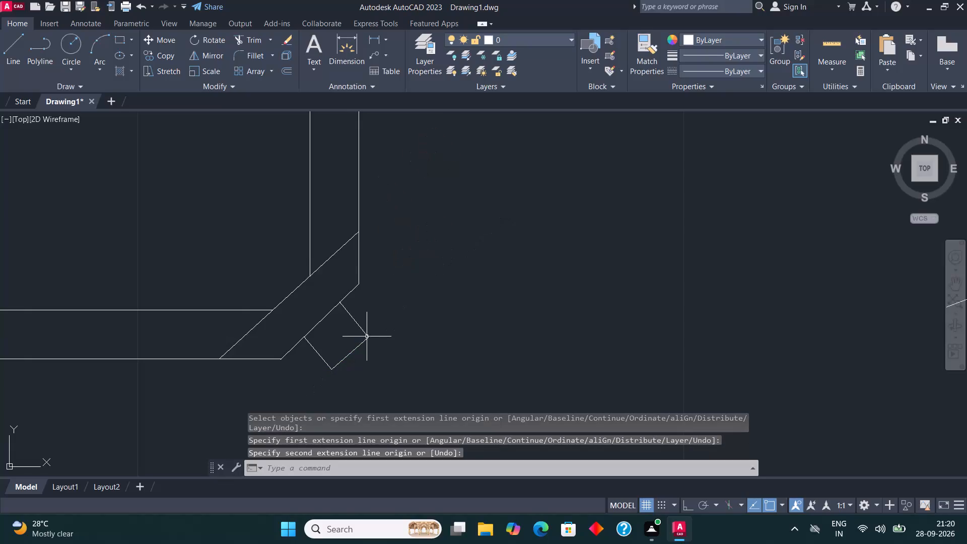
Select the three lines of the small box on the chamfered corner.
scroll(357, 243, "down", 2)
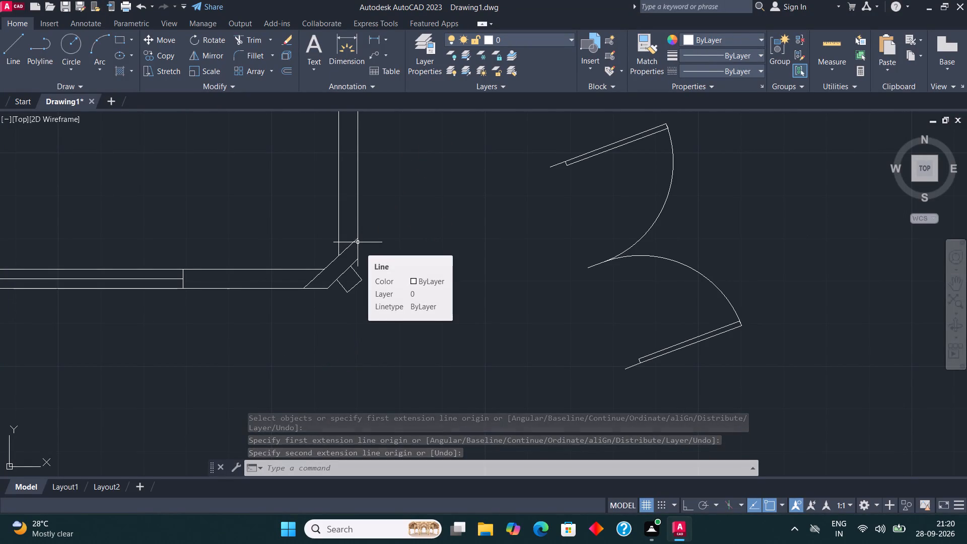
scroll(316, 229, "down", 2)
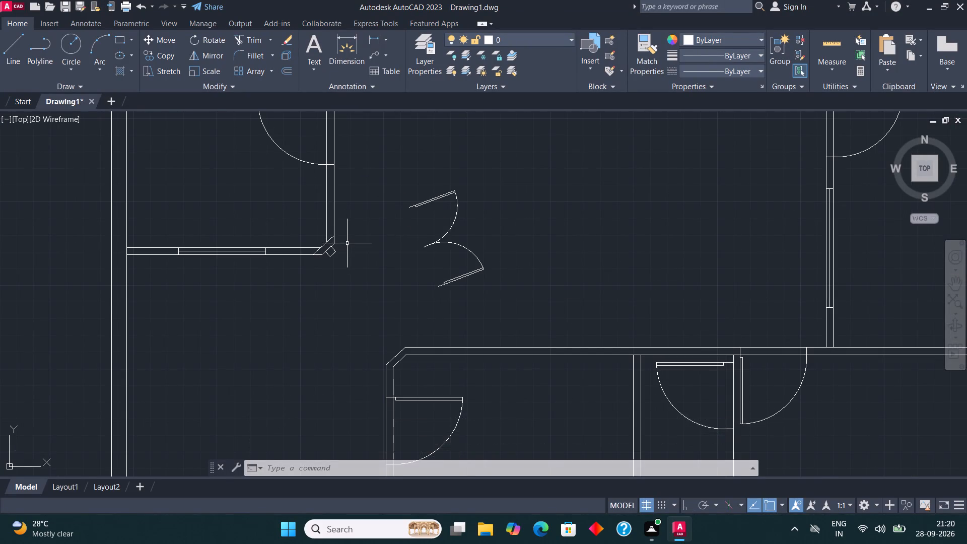
scroll(378, 332, "up", 2)
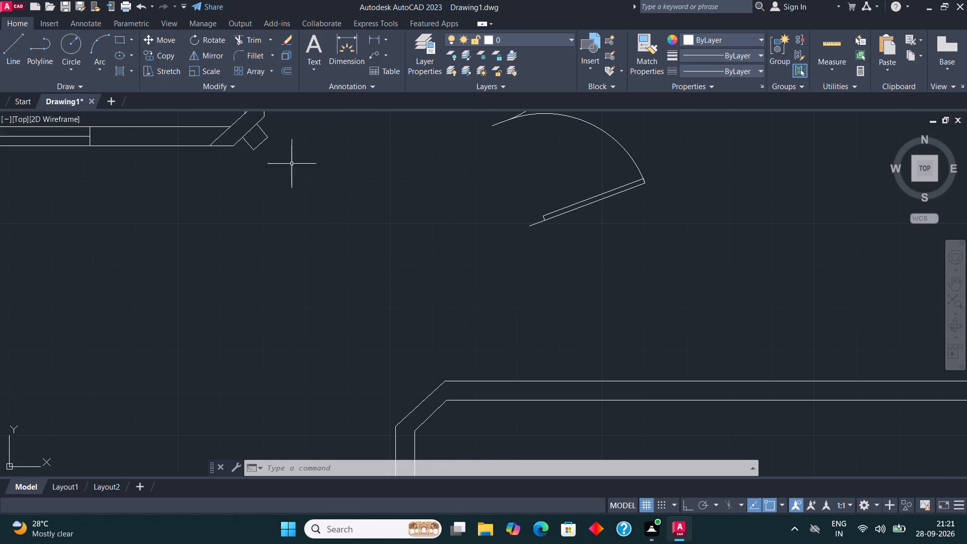
left_click(287, 166)
scroll(265, 145, "up", 1)
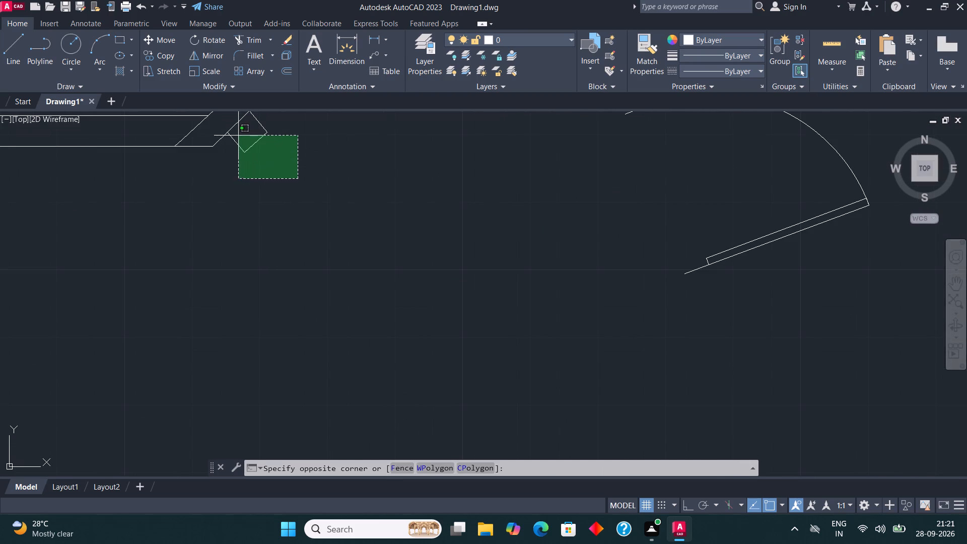
left_click(238, 135)
left_click(254, 124)
left_click(261, 124)
left_click(264, 127)
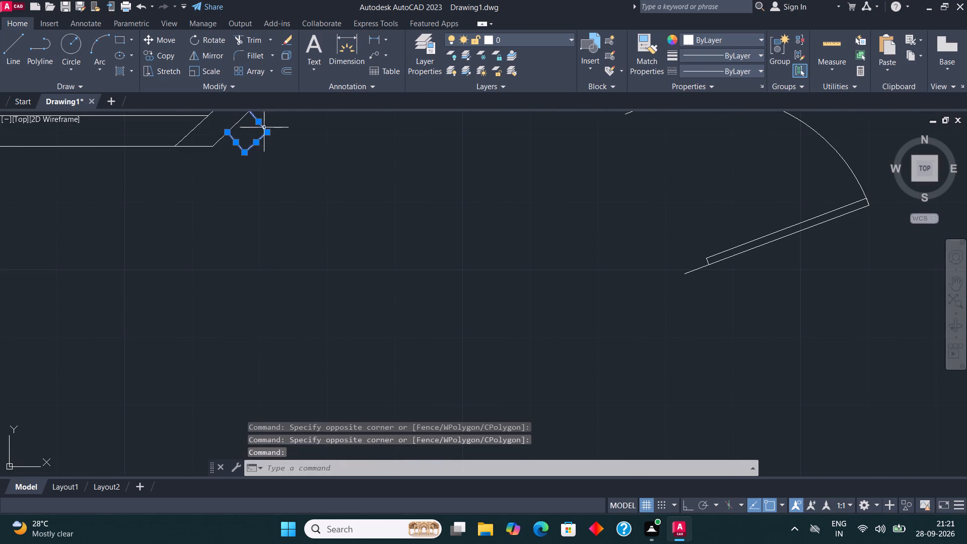
scroll(273, 271, "down", 1)
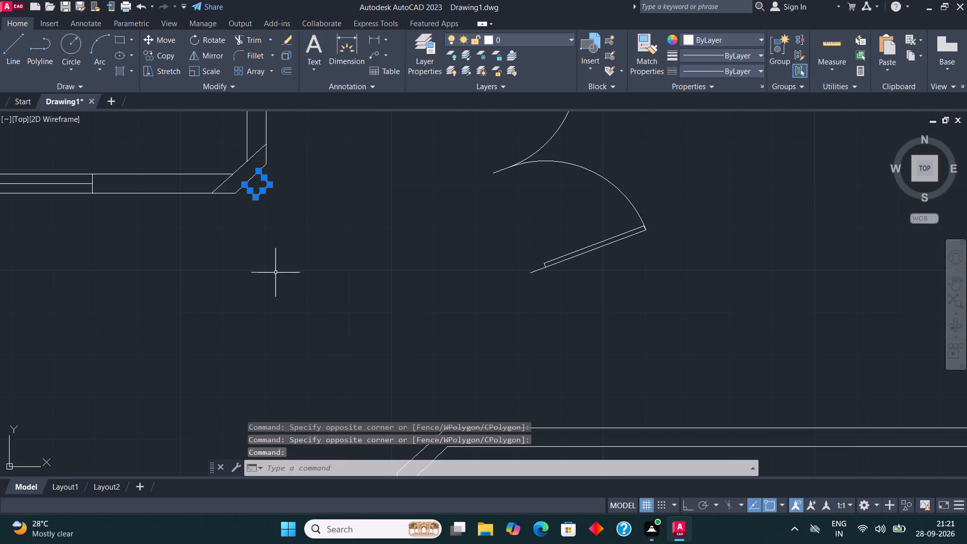
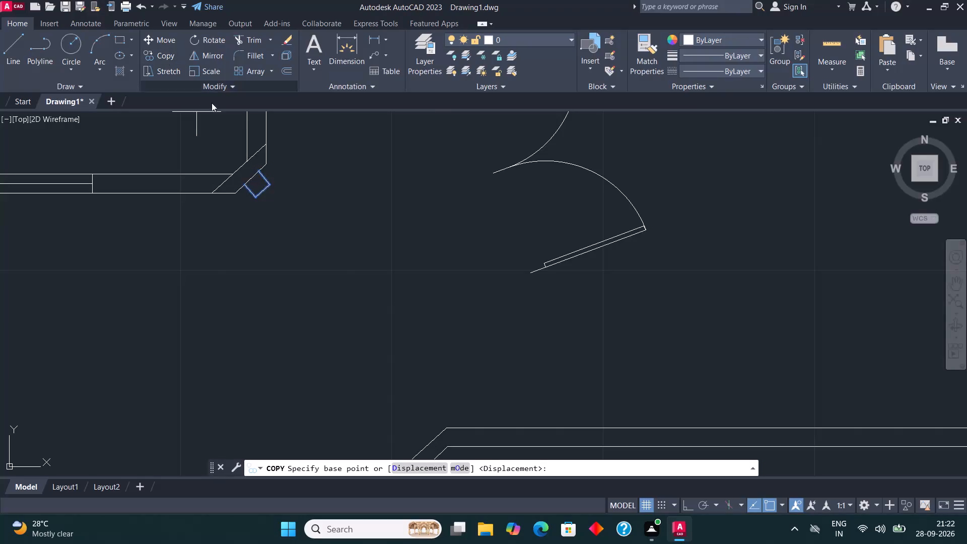
Copy the small box from the upper room's chamfered corner onto the outer line of the lower room's chamfered corner.
left_click(256, 196)
scroll(392, 251, "down", 1)
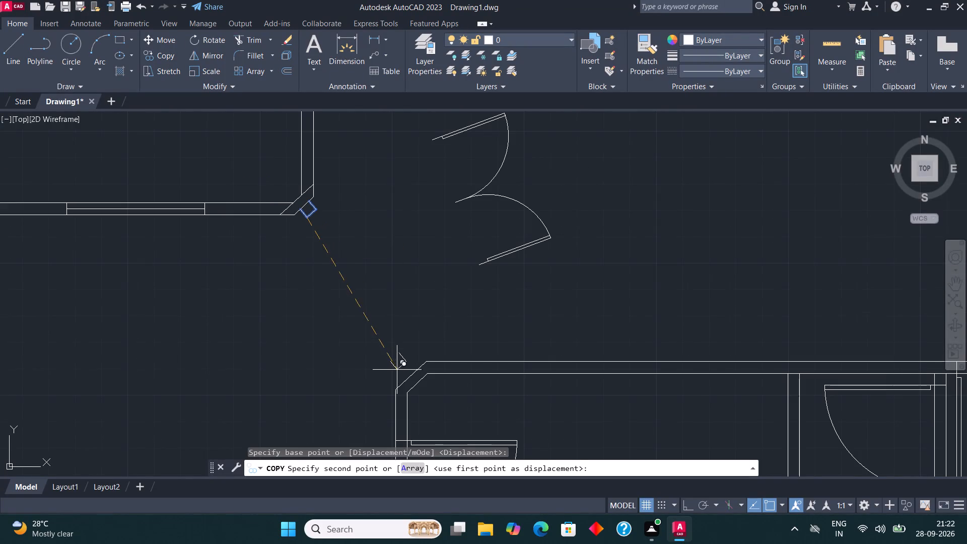
scroll(398, 370, "up", 2)
left_click(410, 396)
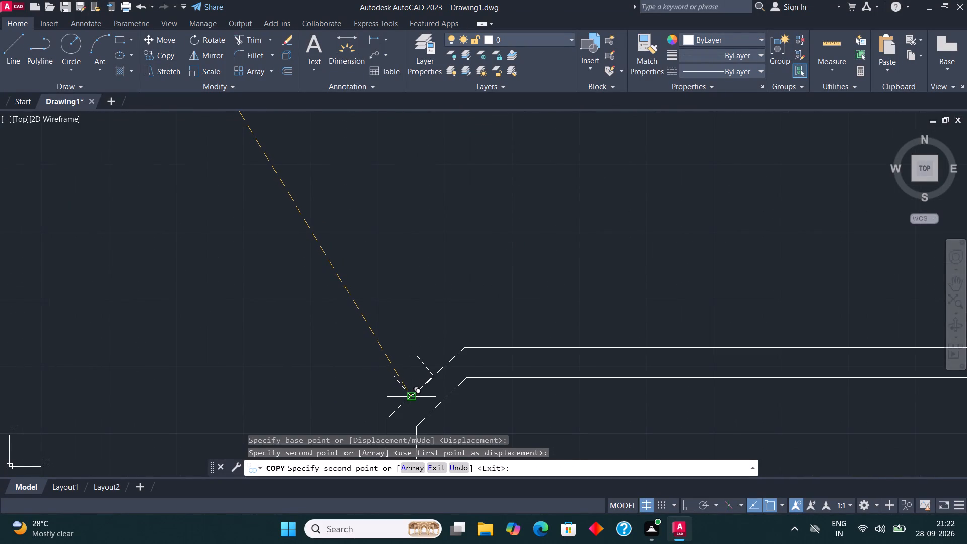
Draw a line closing the open hall-facing side of the copied box.
left_click(13, 45)
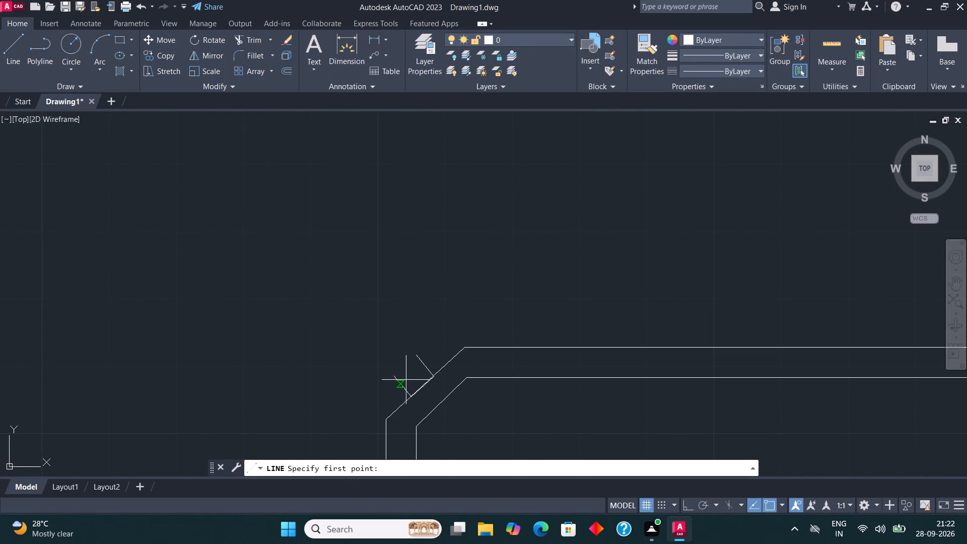
left_click(398, 374)
left_click(415, 356)
scroll(433, 403, "up", 2)
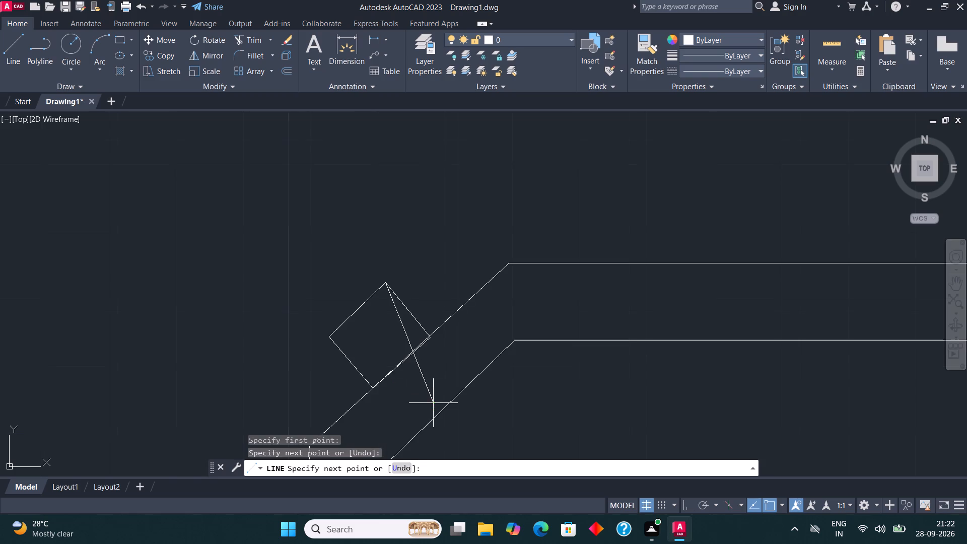
key("Escape")
Move the copied box's four lines so its upper chamfer-side corner sits exactly on the chamfer's outer line.
left_click(422, 308)
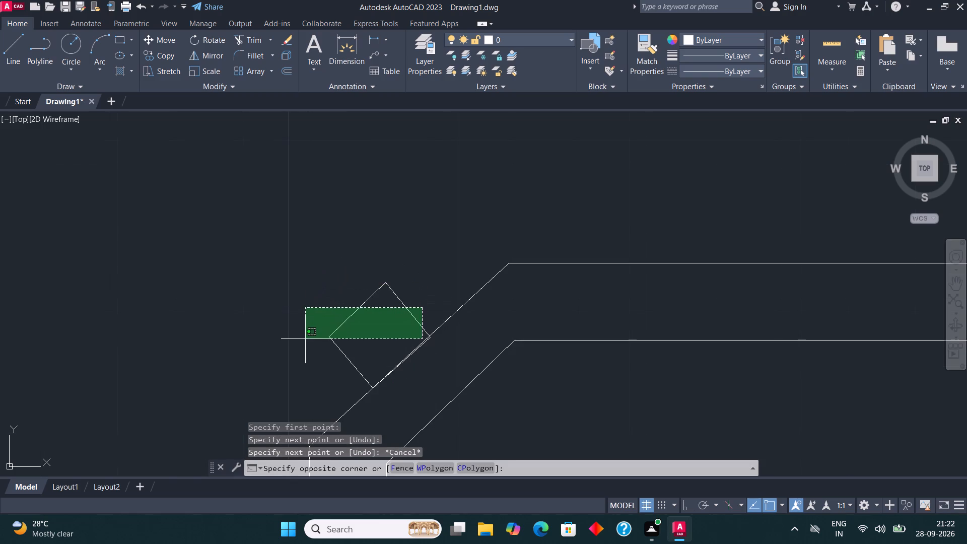
left_click(305, 339)
scroll(405, 362, "up", 3)
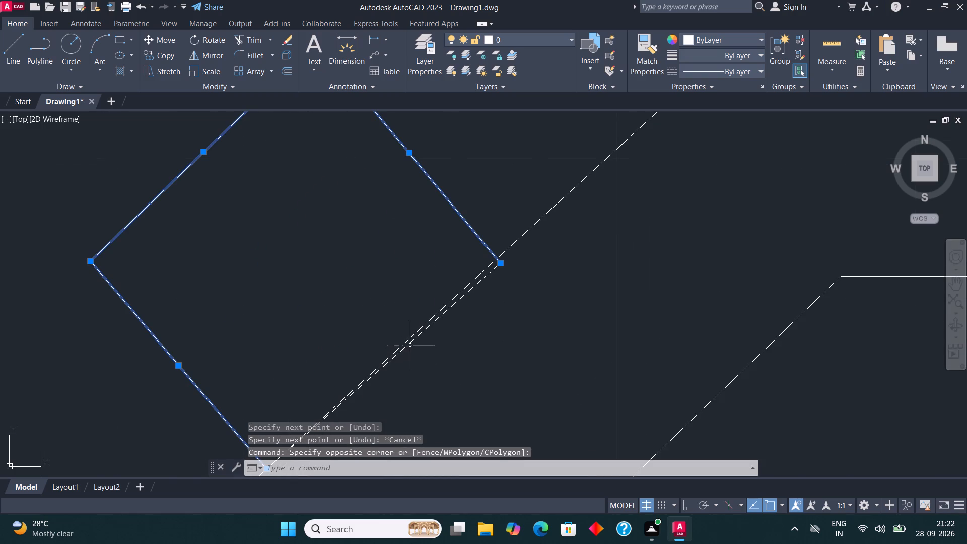
left_click(411, 345)
left_click(162, 45)
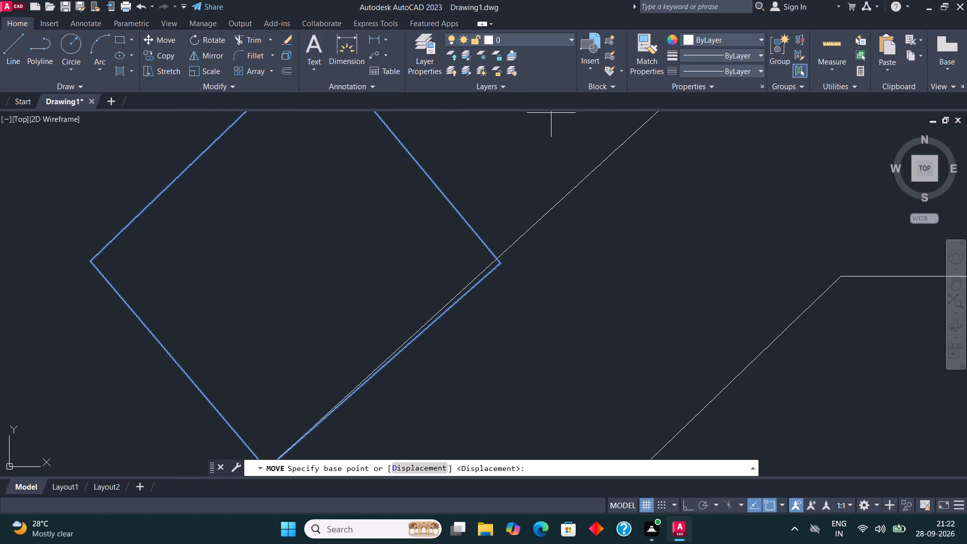
scroll(431, 321, "down", 2)
scroll(372, 390, "up", 3)
scroll(513, 287, "down", 3)
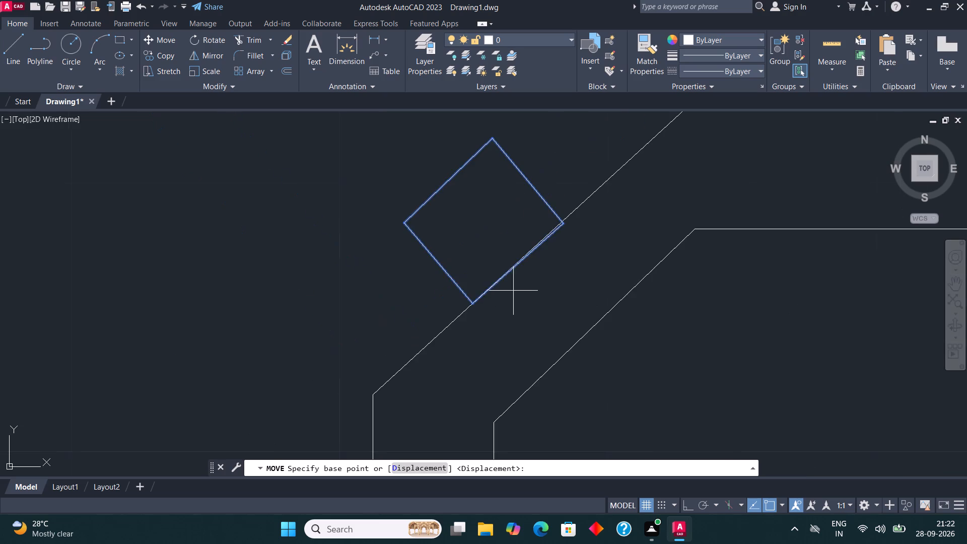
scroll(548, 222, "up", 3)
left_click(598, 227)
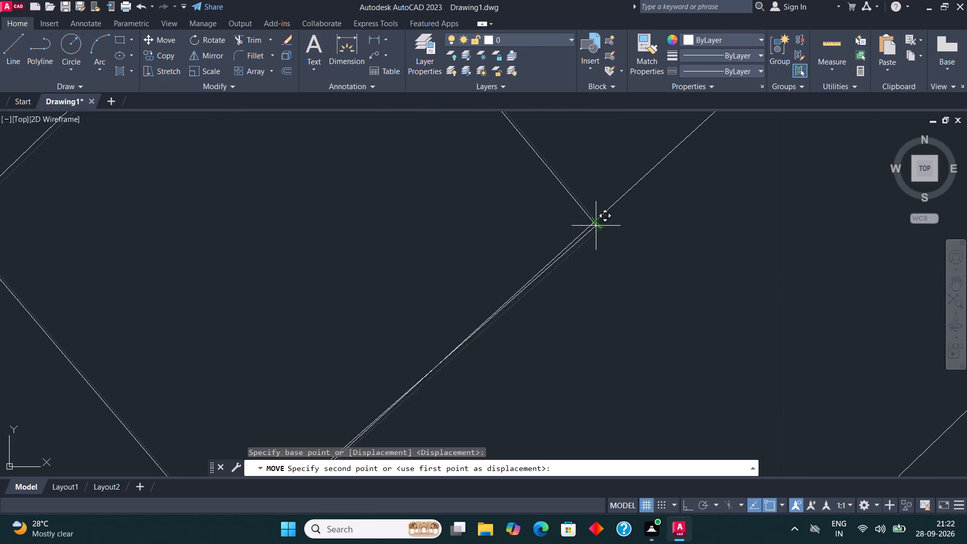
left_click(595, 224)
key("Escape")
Trim away the box side that runs alongside the chamfer's outer line.
scroll(593, 222, "down", 2)
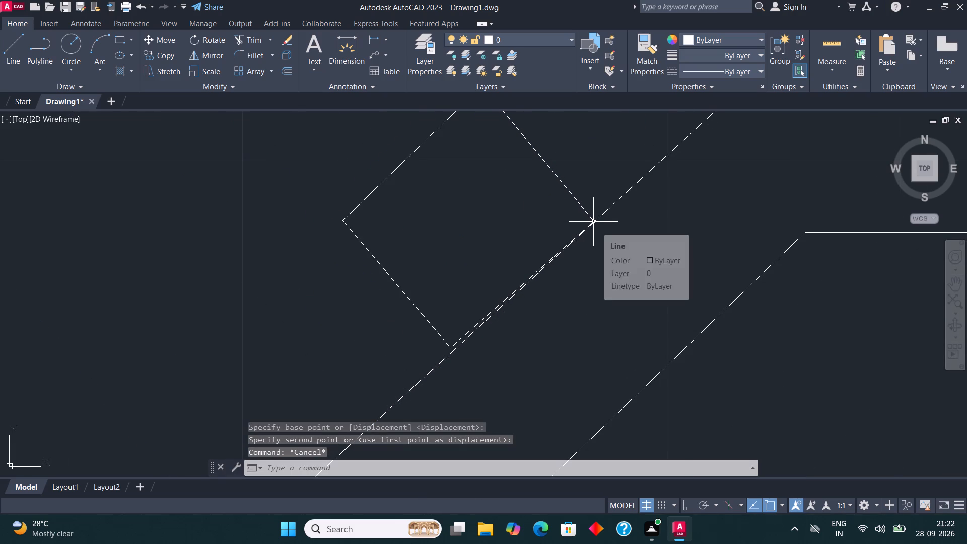
scroll(439, 354, "up", 2)
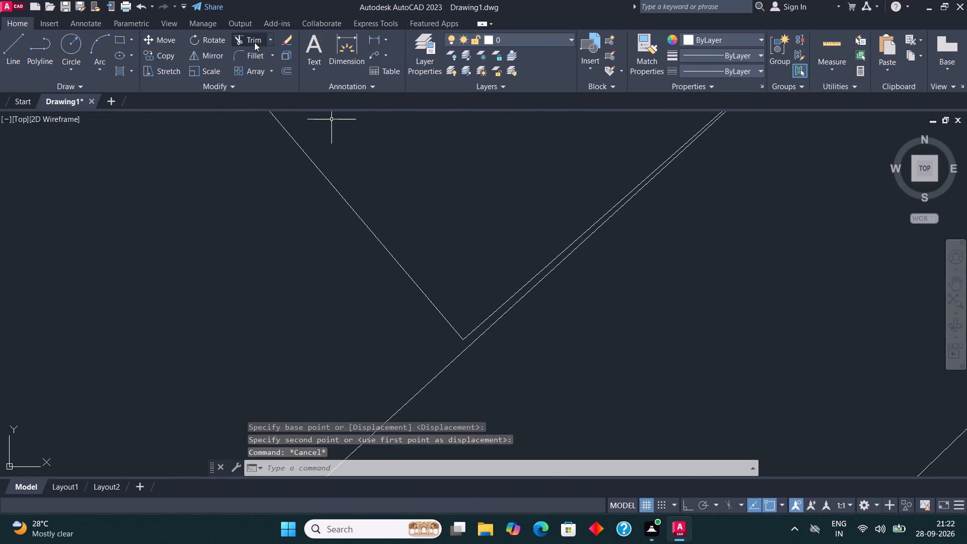
left_click(254, 42)
left_click(477, 327)
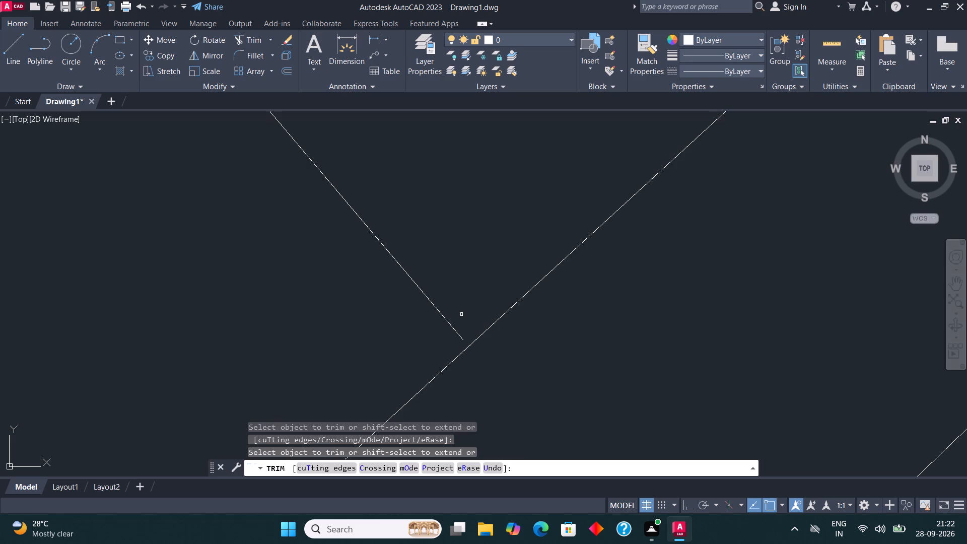
key("Escape")
Continue the box's lower side with a short line across the gap to the chamfer's outer line and trim the overshoot.
left_click(6, 42)
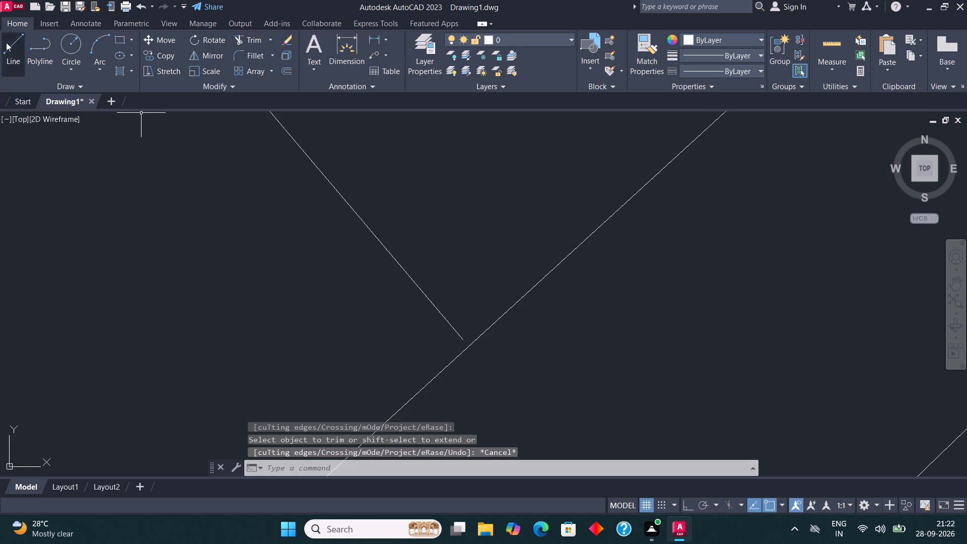
left_click(460, 339)
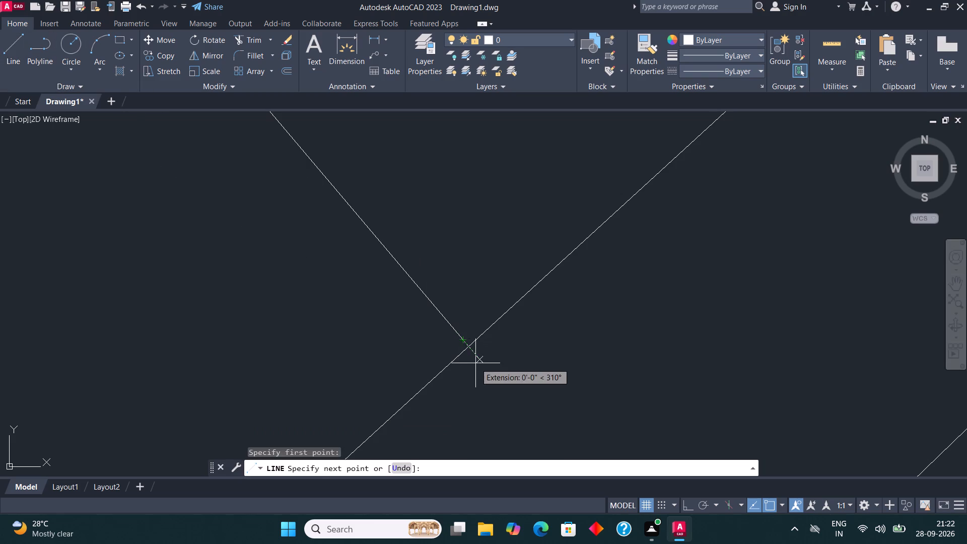
left_click(476, 364)
key("Escape")
left_click(249, 37)
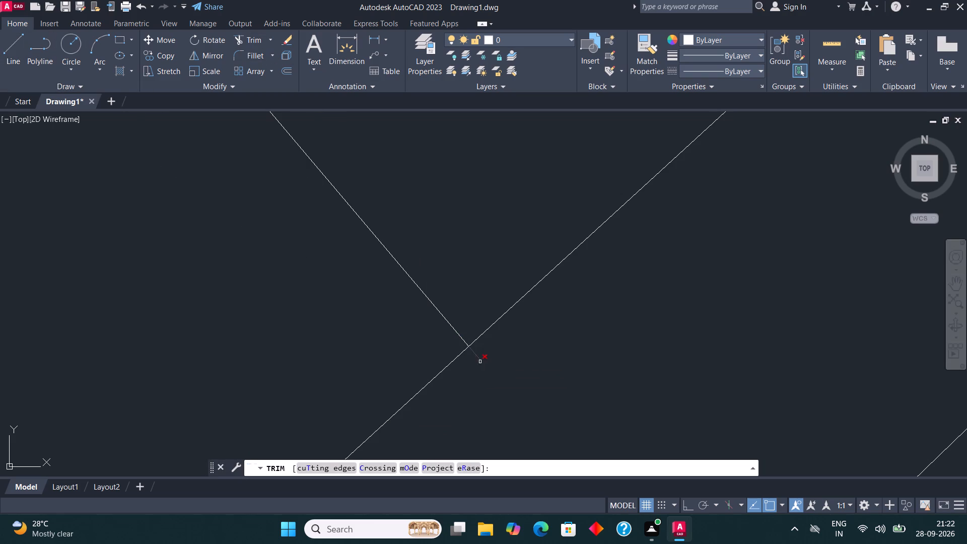
left_click(469, 366)
left_click(498, 344)
key("Escape")
Move the double door so its lower end sits on the outer upper corner of the lower chamfer's box.
scroll(328, 344, "down", 3)
scroll(377, 354, "down", 3)
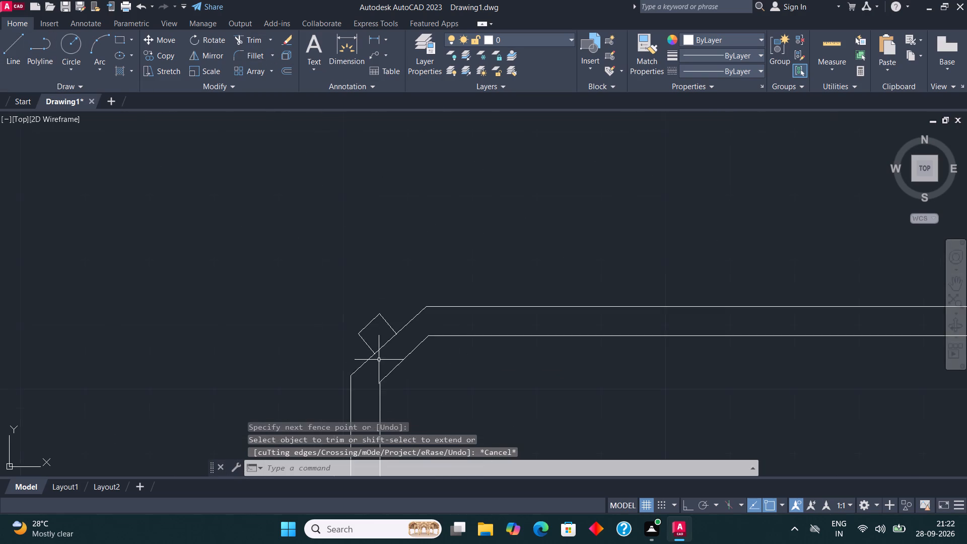
scroll(389, 349, "down", 4)
scroll(411, 316, "up", 3)
left_click(479, 313)
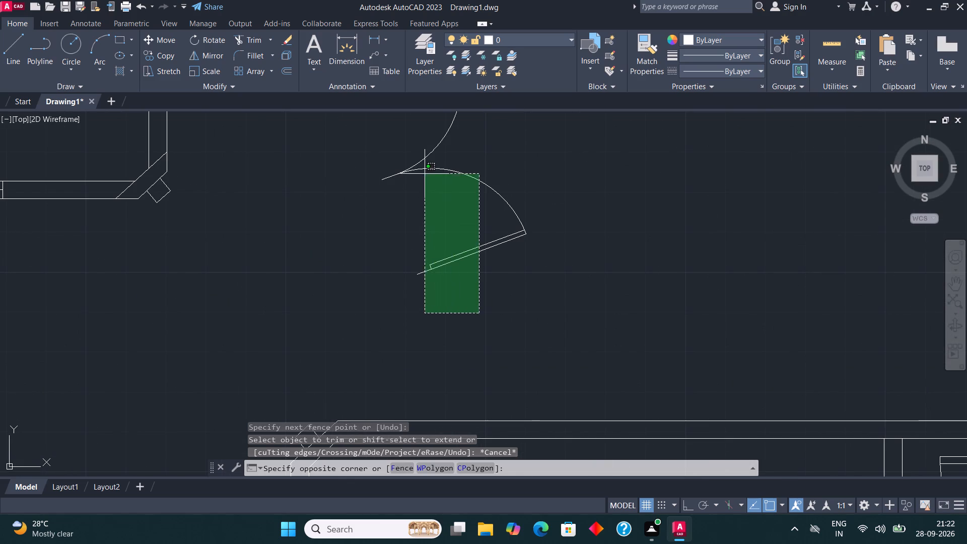
scroll(423, 179, "down", 2)
left_click(398, 139)
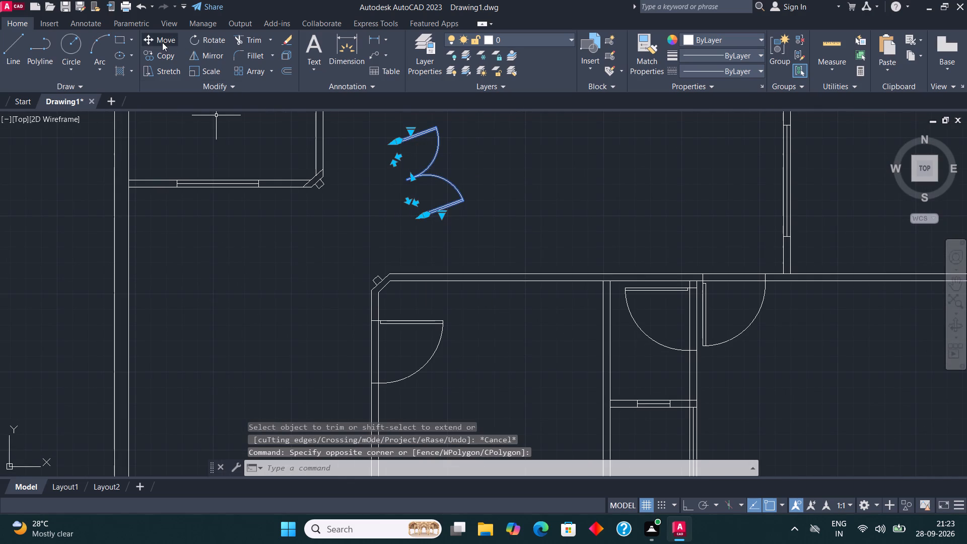
left_click(162, 41)
left_click(422, 220)
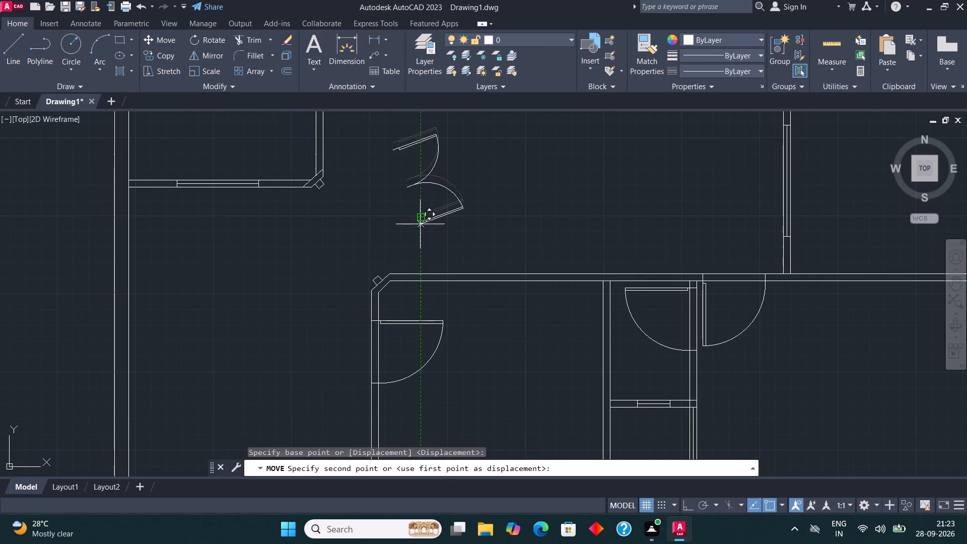
scroll(377, 283, "up", 4)
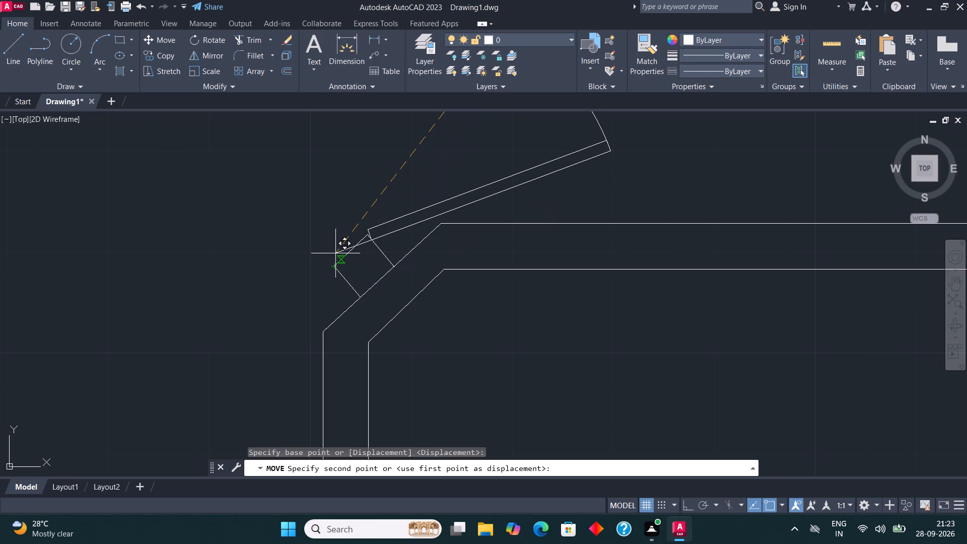
left_click(361, 237)
Rotate the double door slightly counterclockwise about the lower box's corner so it lines up with the upper chamfer's box.
scroll(408, 347, "down", 3)
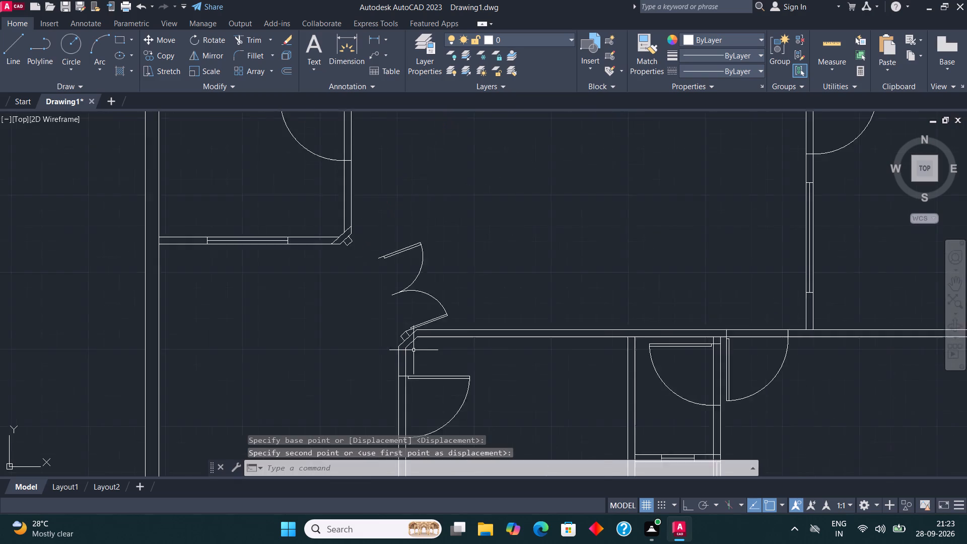
scroll(415, 351, "down", 2)
scroll(410, 310, "up", 3)
left_click(411, 330)
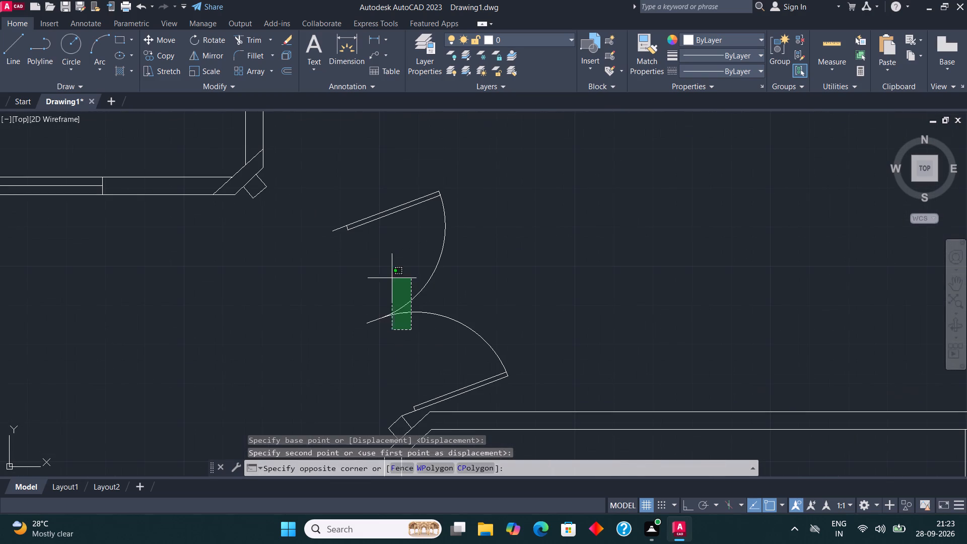
left_click(382, 264)
left_click(215, 40)
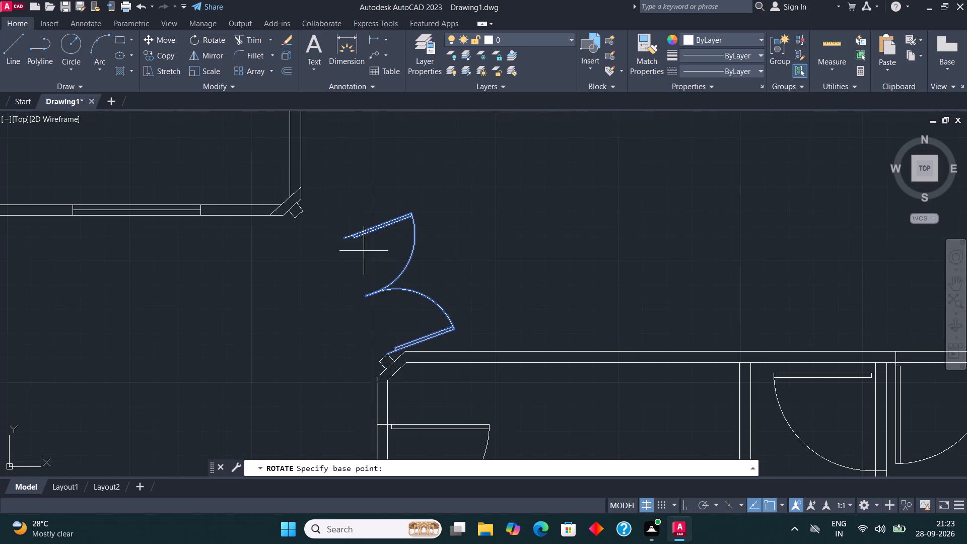
scroll(364, 250, "down", 1)
scroll(386, 357, "up", 3)
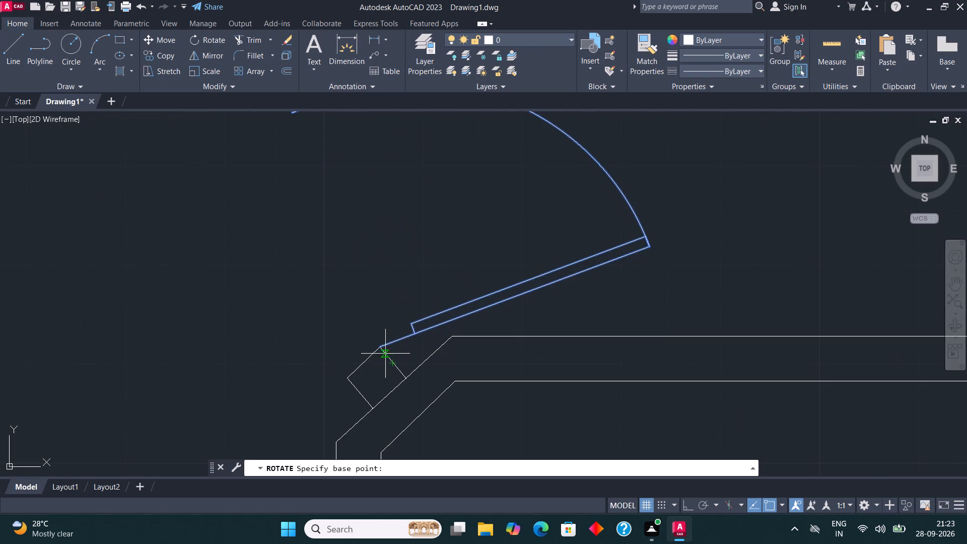
left_click(384, 347)
scroll(388, 340, "down", 1)
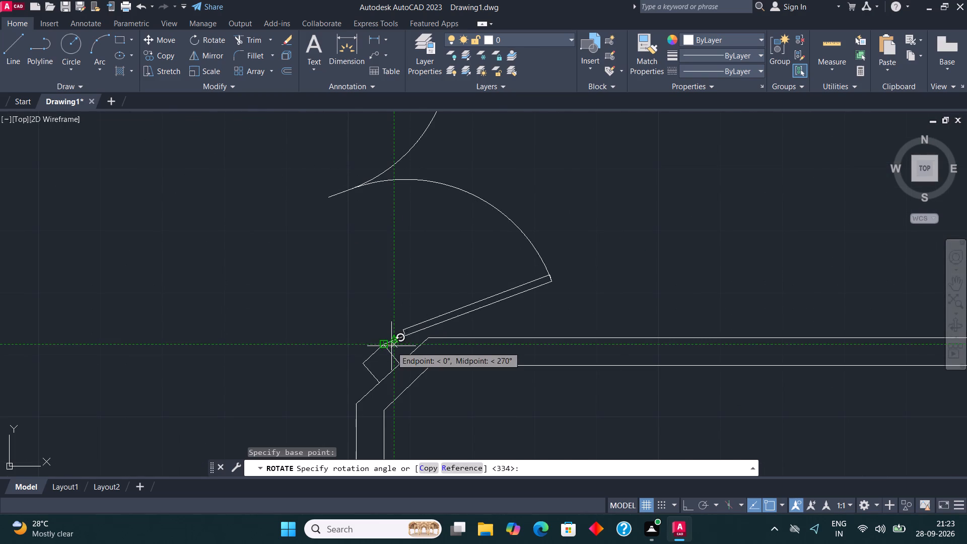
scroll(390, 343, "down", 1)
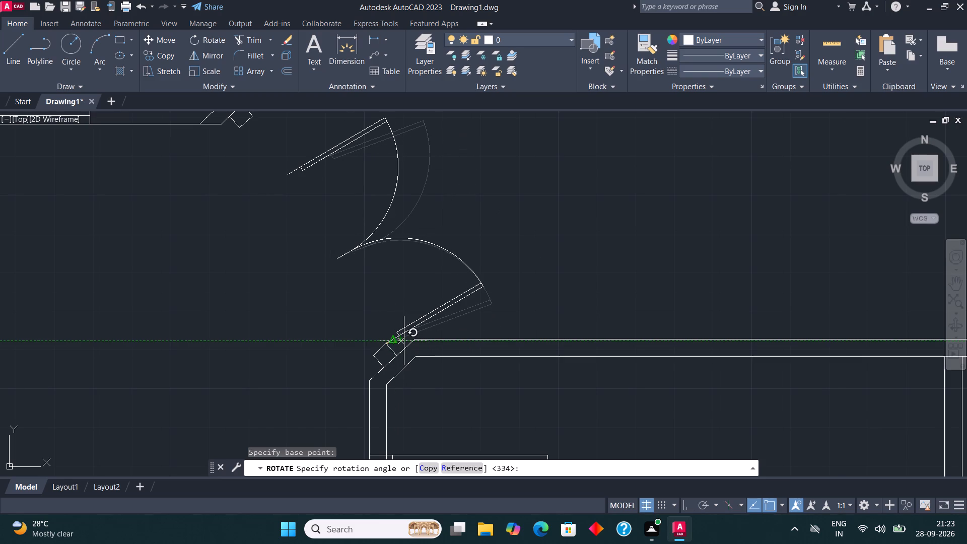
left_click(405, 342)
Scale up the double door from the lower box's corner until its upper end reaches the upper chamfer's box.
left_click(397, 285)
left_click(343, 211)
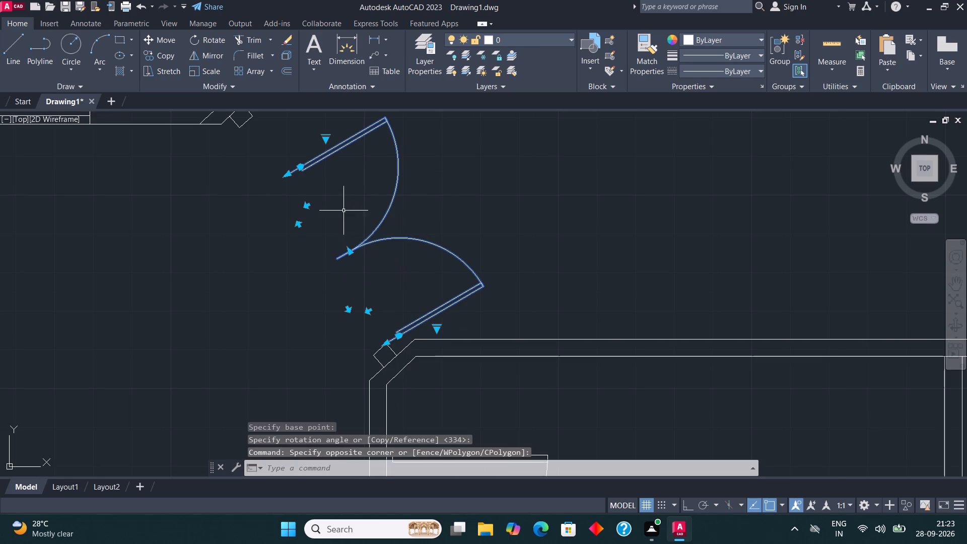
left_click(204, 72)
scroll(355, 261, "down", 2)
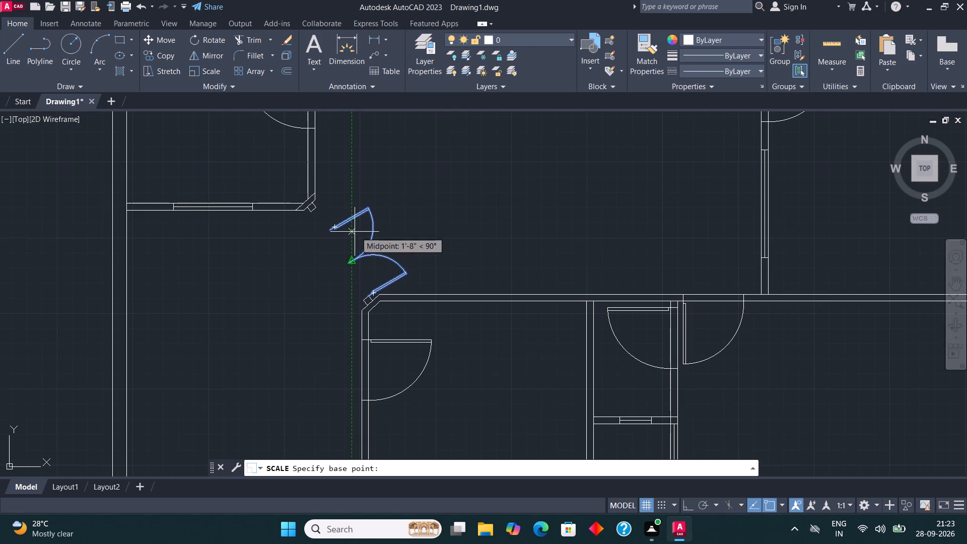
scroll(331, 225, "up", 1)
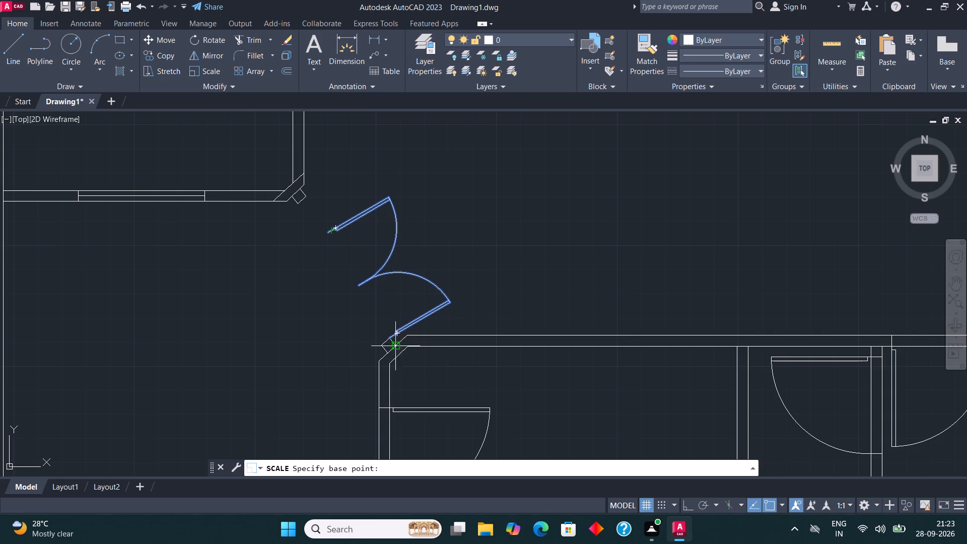
scroll(395, 338, "up", 1)
left_click(387, 340)
scroll(388, 340, "down", 2)
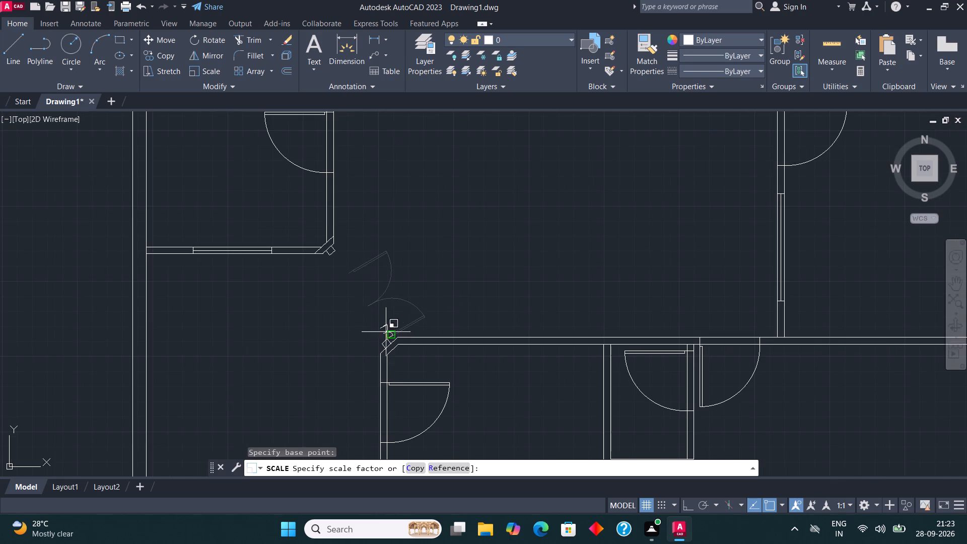
scroll(360, 293, "up", 2)
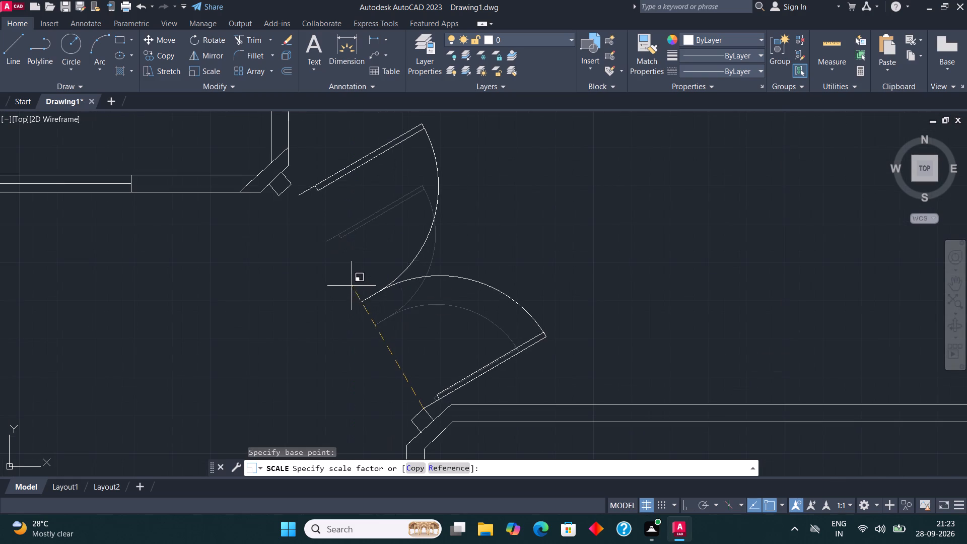
left_click(344, 280)
key("Escape")
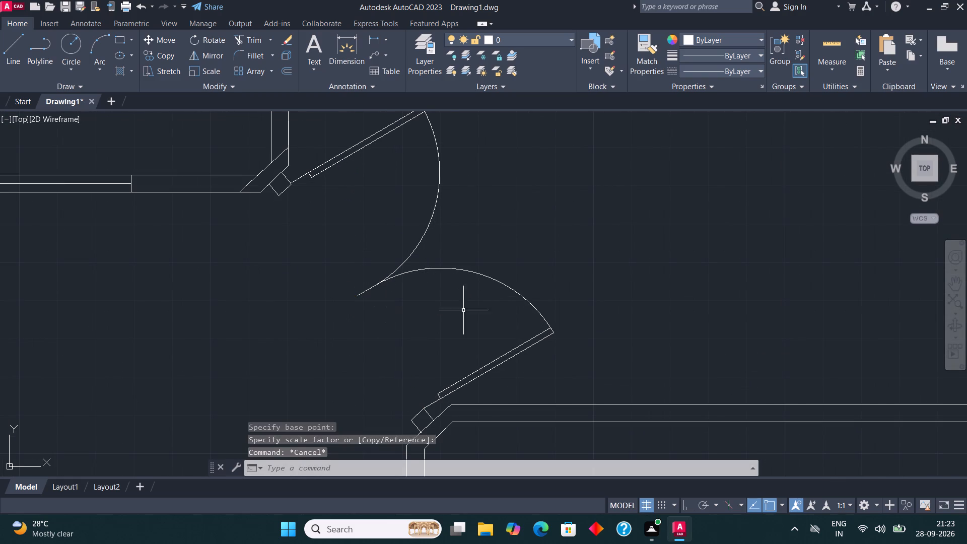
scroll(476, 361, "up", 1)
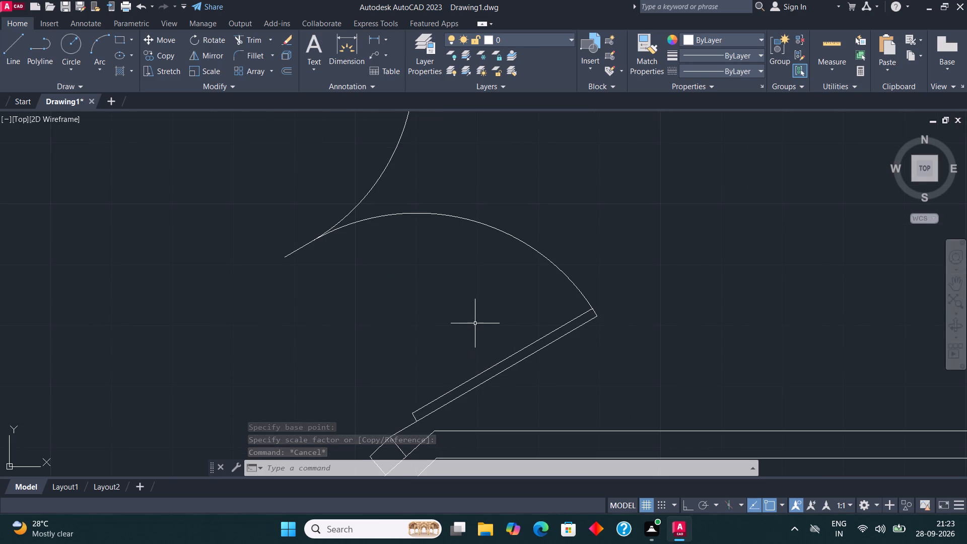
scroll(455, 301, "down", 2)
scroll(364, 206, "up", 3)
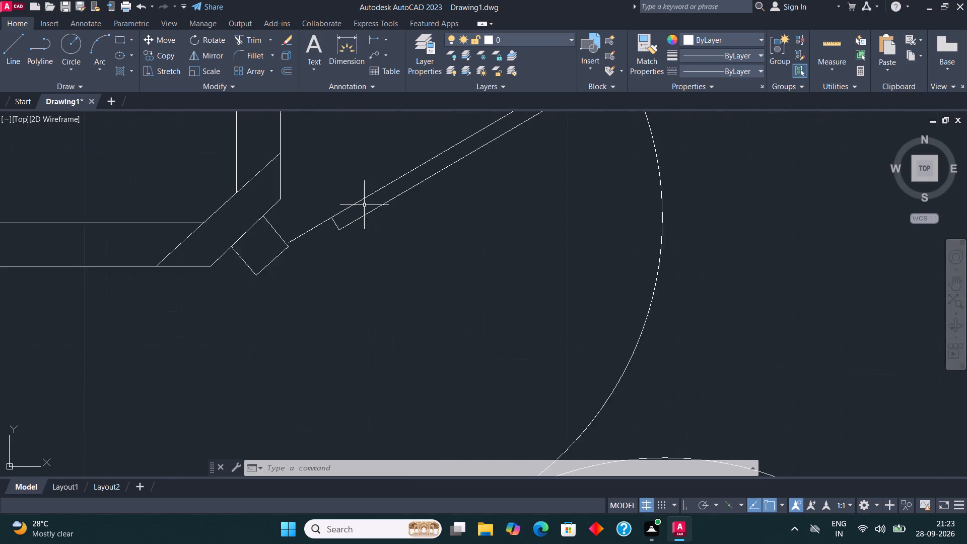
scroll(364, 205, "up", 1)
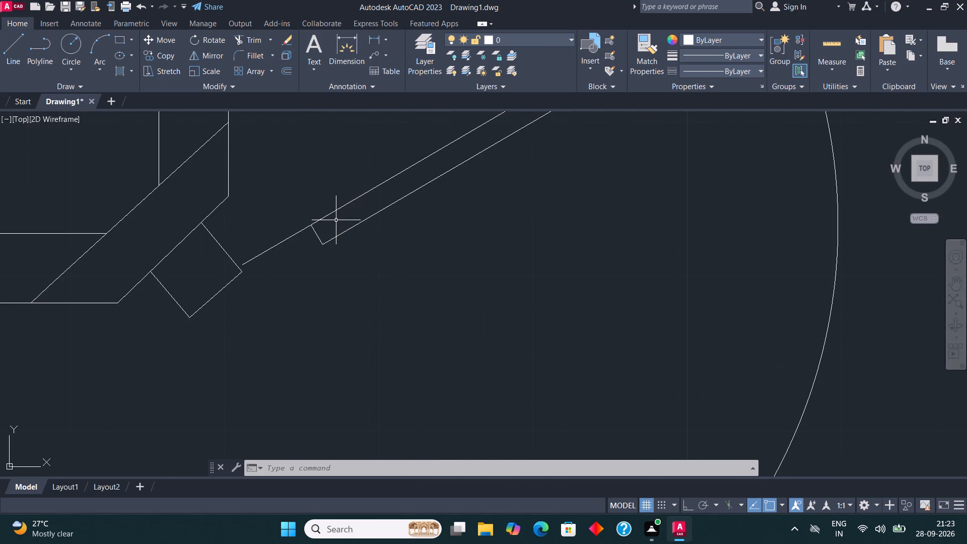
Examine how both ends of the double door meet the upper and lower chamfers' boxes.
scroll(355, 242, "down", 2)
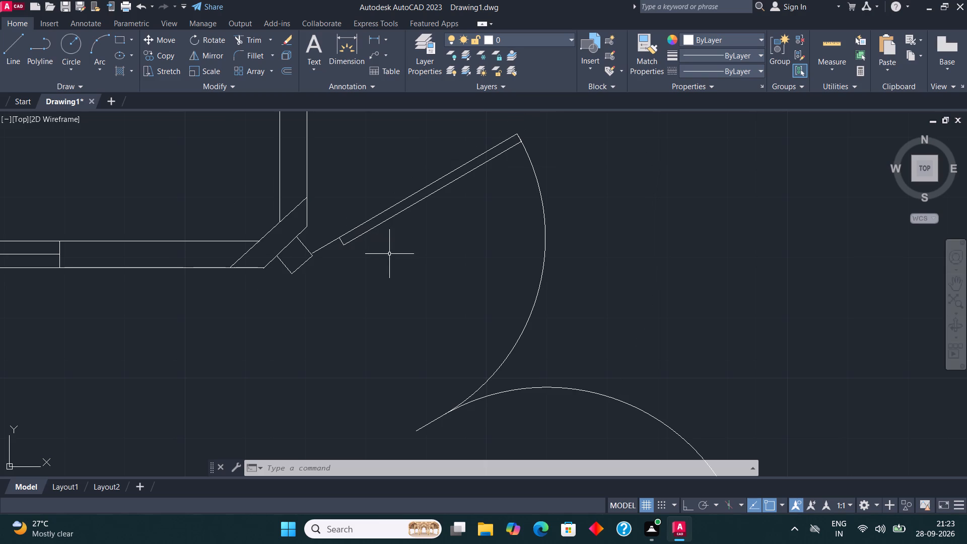
scroll(396, 251, "down", 1)
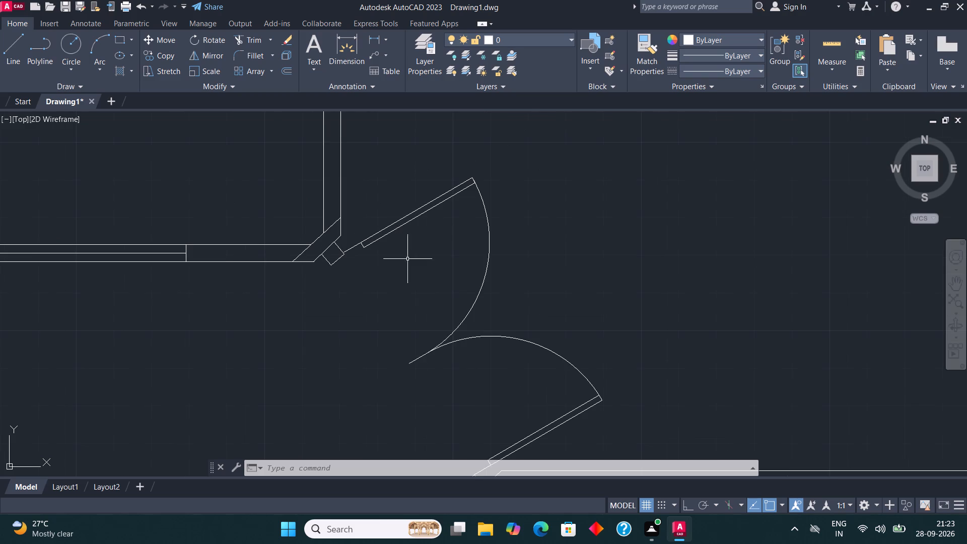
scroll(469, 290, "up", 2)
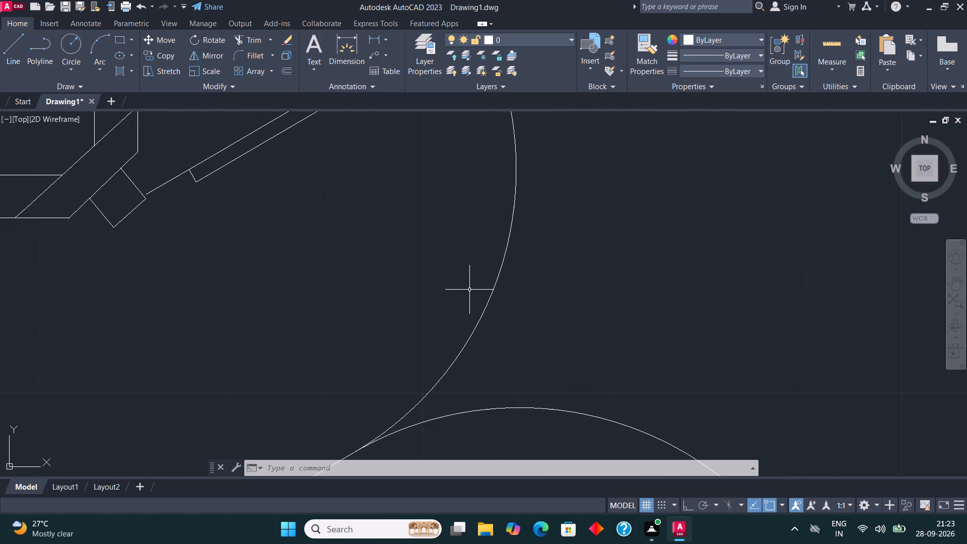
scroll(431, 276, "down", 2)
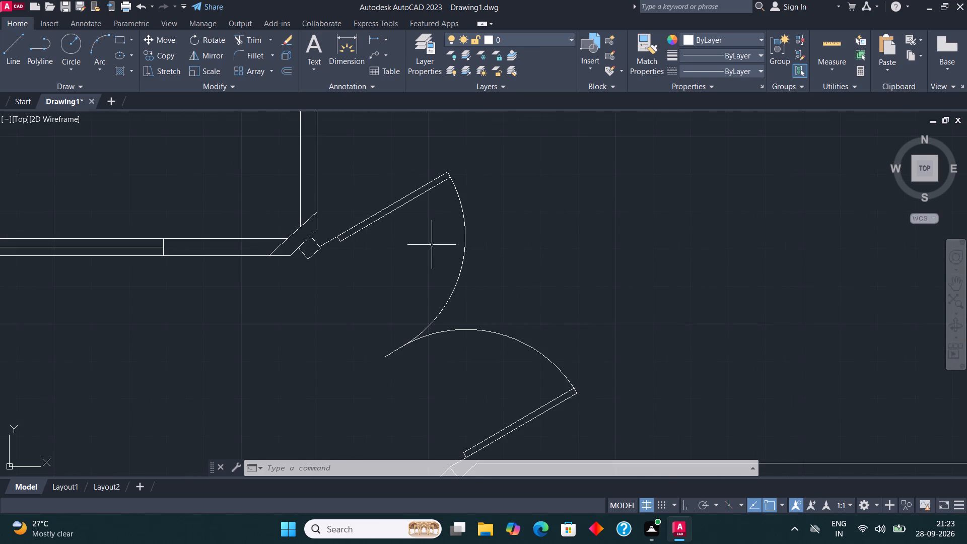
scroll(328, 243, "up", 4)
scroll(327, 243, "down", 3)
scroll(409, 334, "down", 1)
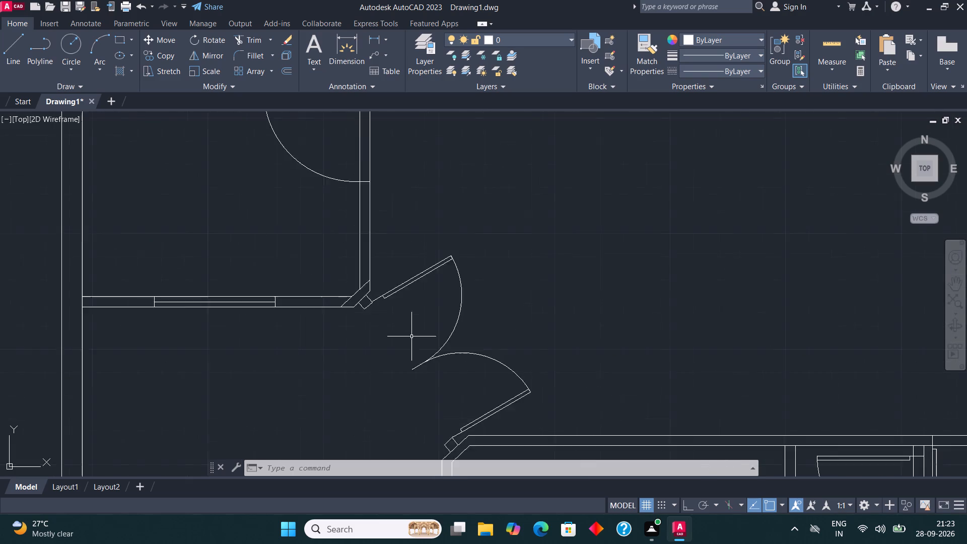
scroll(411, 336, "down", 2)
scroll(436, 384, "up", 3)
scroll(445, 432, "down", 2)
scroll(449, 457, "up", 2)
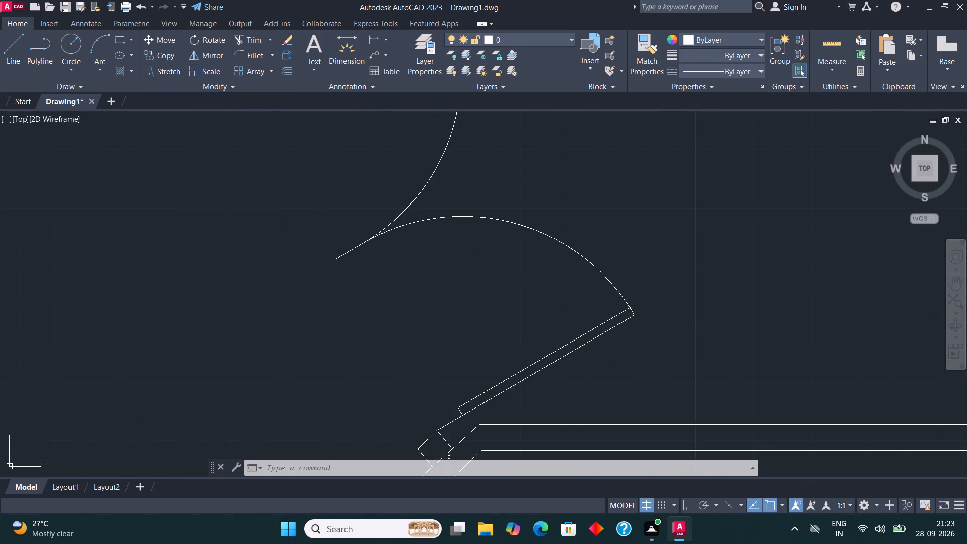
scroll(445, 439, "up", 4)
scroll(478, 378, "down", 3)
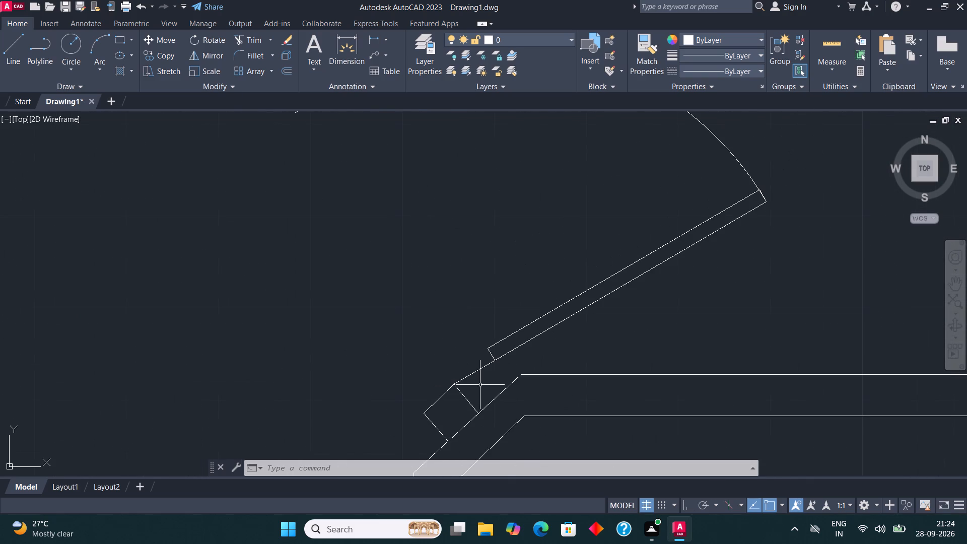
scroll(472, 419, "down", 3)
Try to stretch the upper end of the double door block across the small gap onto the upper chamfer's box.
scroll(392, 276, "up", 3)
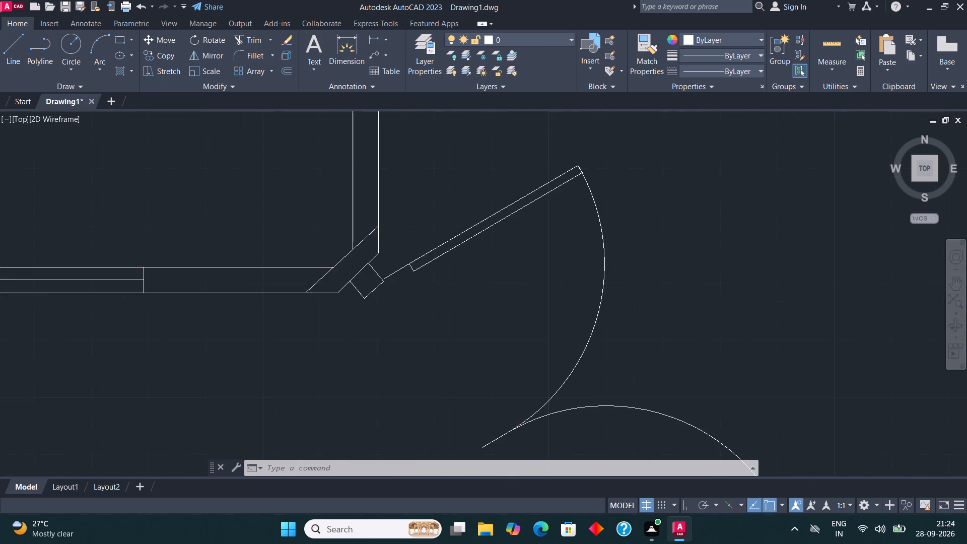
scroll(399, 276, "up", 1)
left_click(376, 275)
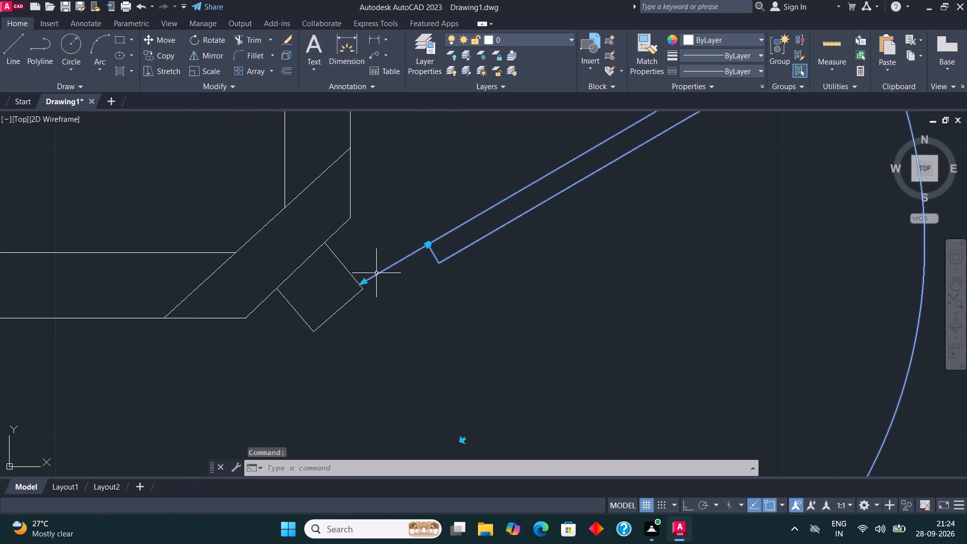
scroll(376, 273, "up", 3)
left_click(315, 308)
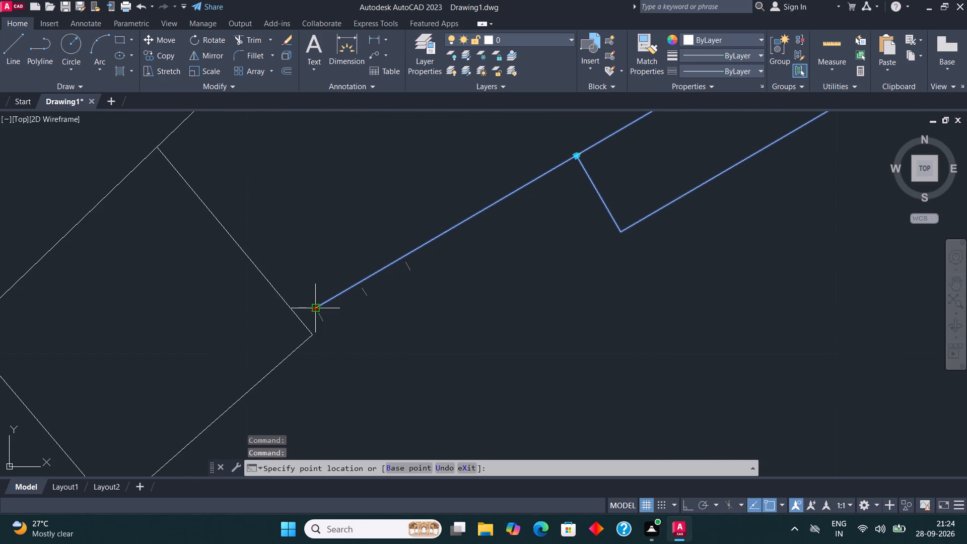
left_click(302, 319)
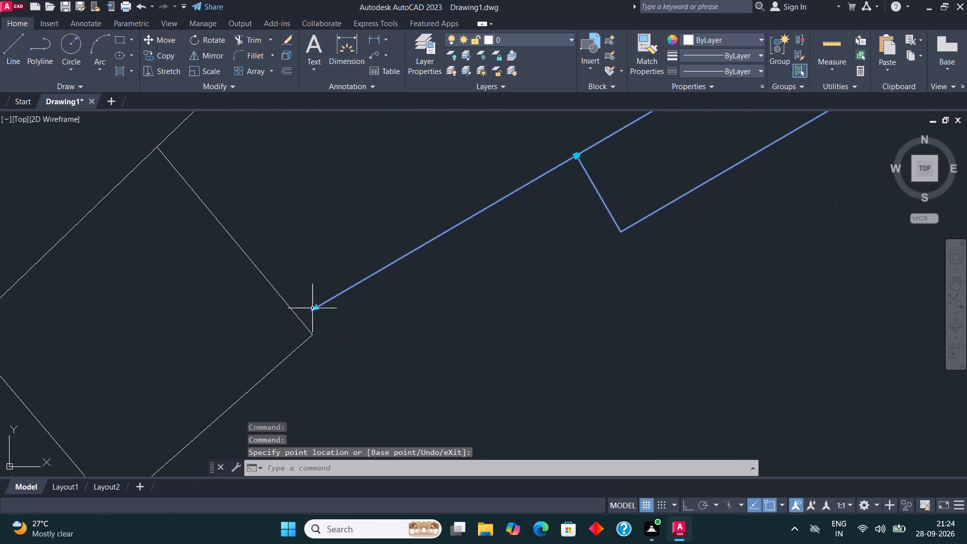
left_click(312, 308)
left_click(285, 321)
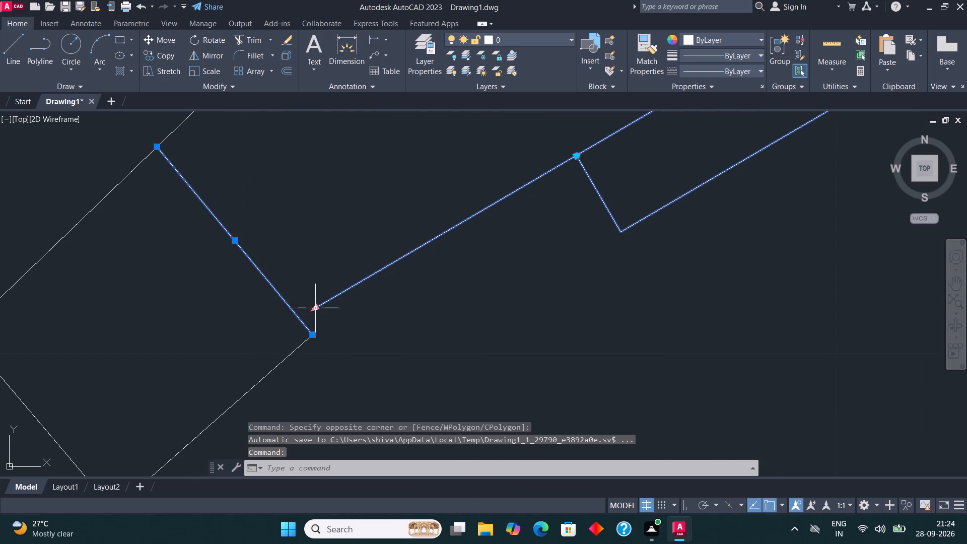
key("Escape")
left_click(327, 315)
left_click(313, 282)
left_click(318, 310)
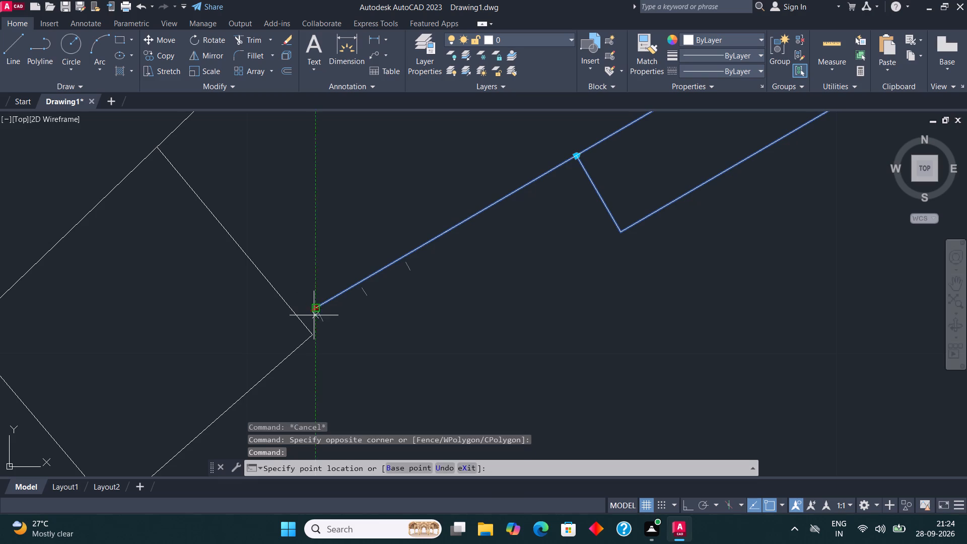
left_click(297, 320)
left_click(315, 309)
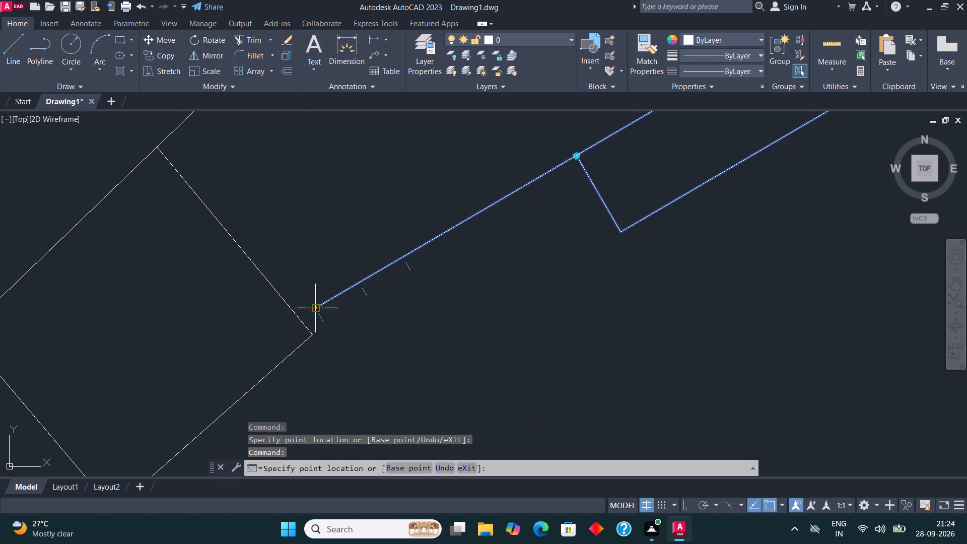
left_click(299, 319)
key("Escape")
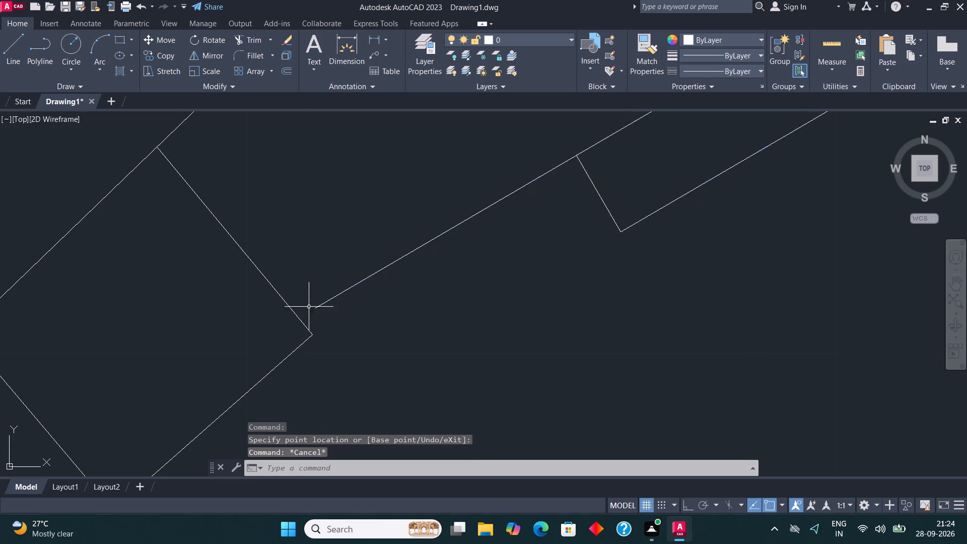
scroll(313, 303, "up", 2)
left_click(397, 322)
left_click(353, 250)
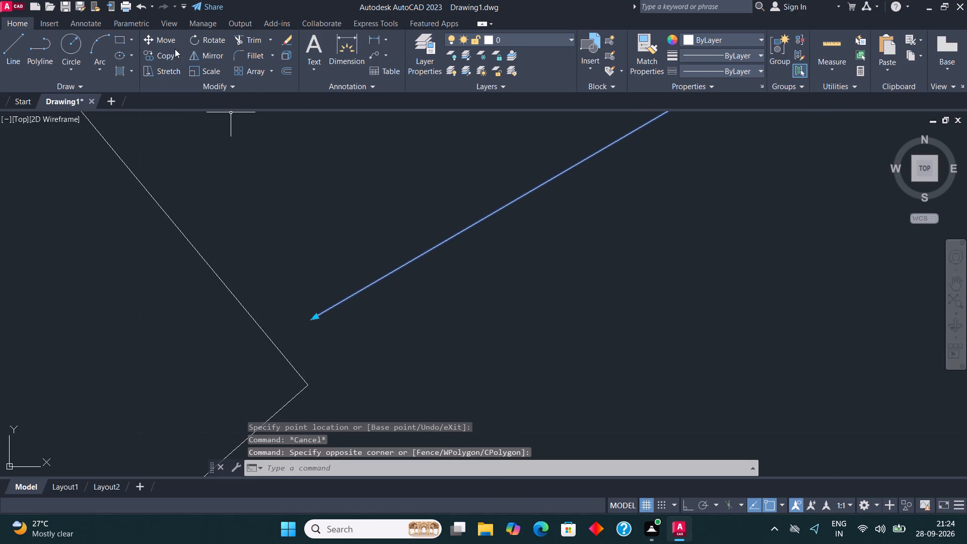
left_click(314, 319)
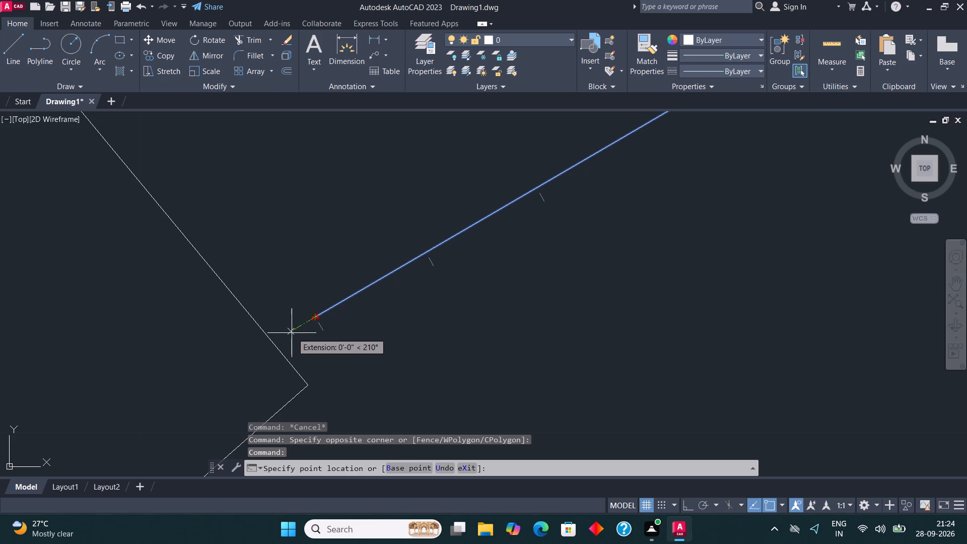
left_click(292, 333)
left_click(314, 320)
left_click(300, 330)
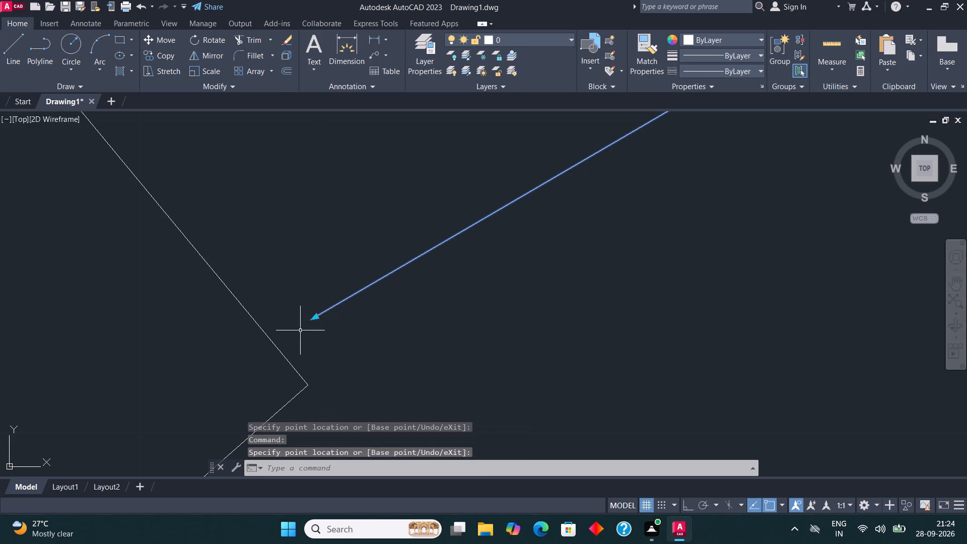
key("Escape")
Draw a short line from the double door's upper end across the gap, slightly past the upper chamfer box's edge.
scroll(324, 328, "down", 4)
scroll(418, 281, "down", 5)
middle_click_drag(444, 296, 469, 287)
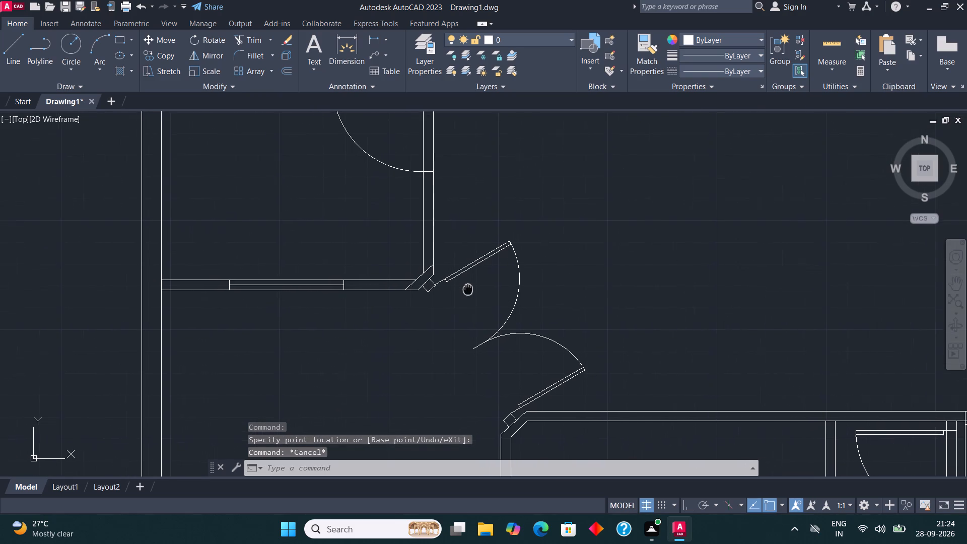
middle_click_drag(469, 287, 477, 278)
scroll(567, 368, "up", 1)
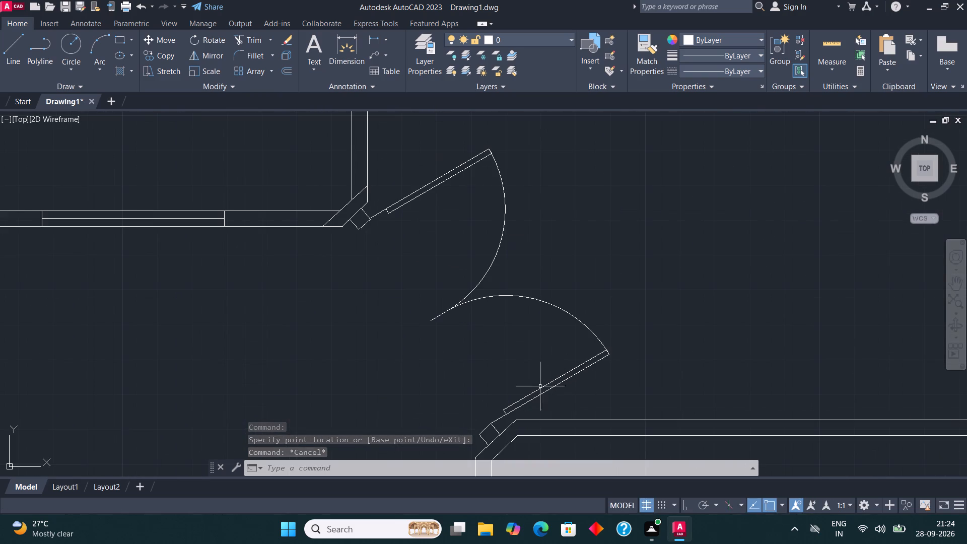
scroll(379, 197, "up", 3)
scroll(351, 254, "up", 2)
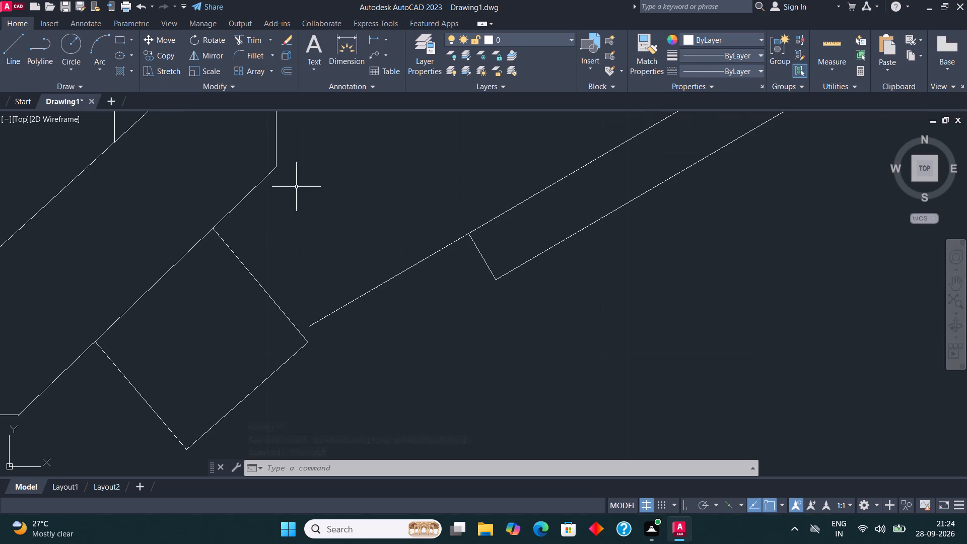
left_click(7, 41)
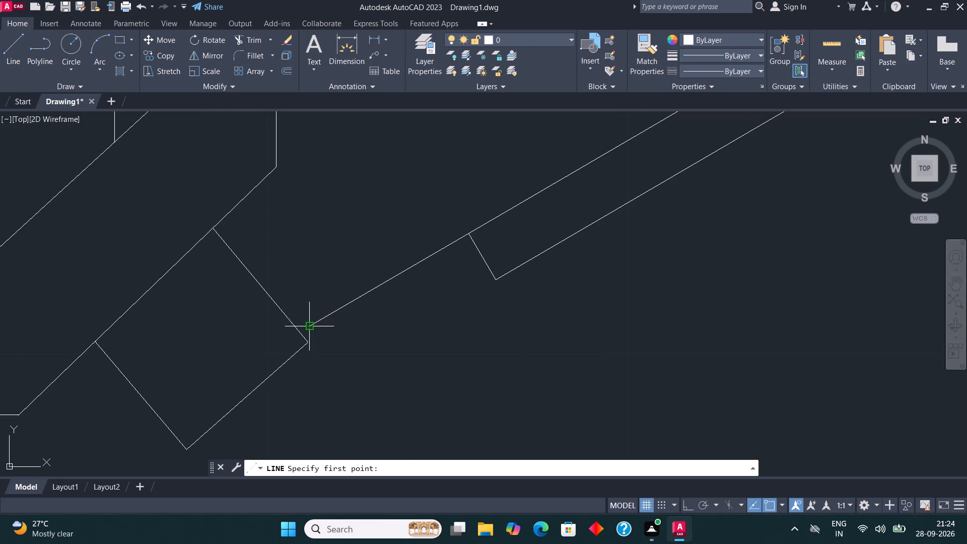
left_click(311, 323)
scroll(289, 333, "up", 5)
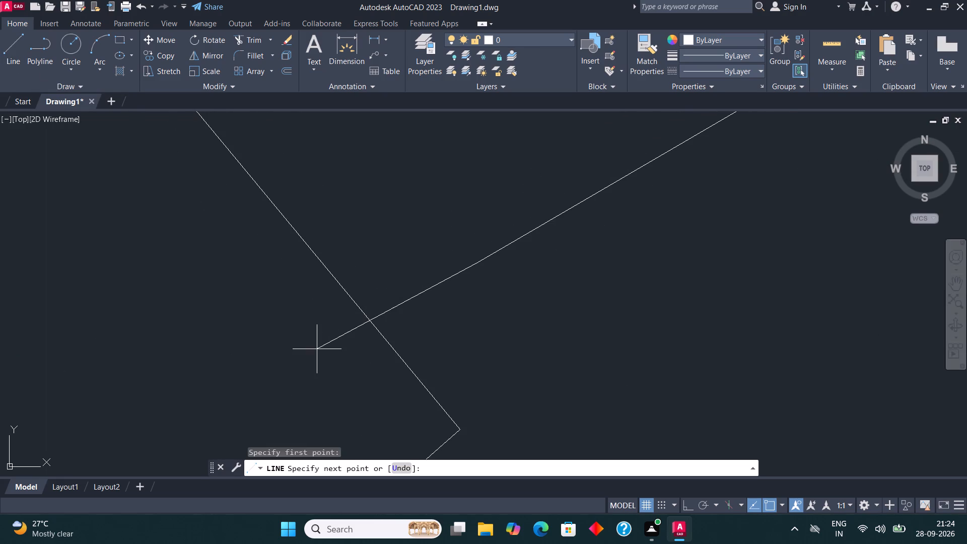
key("F8")
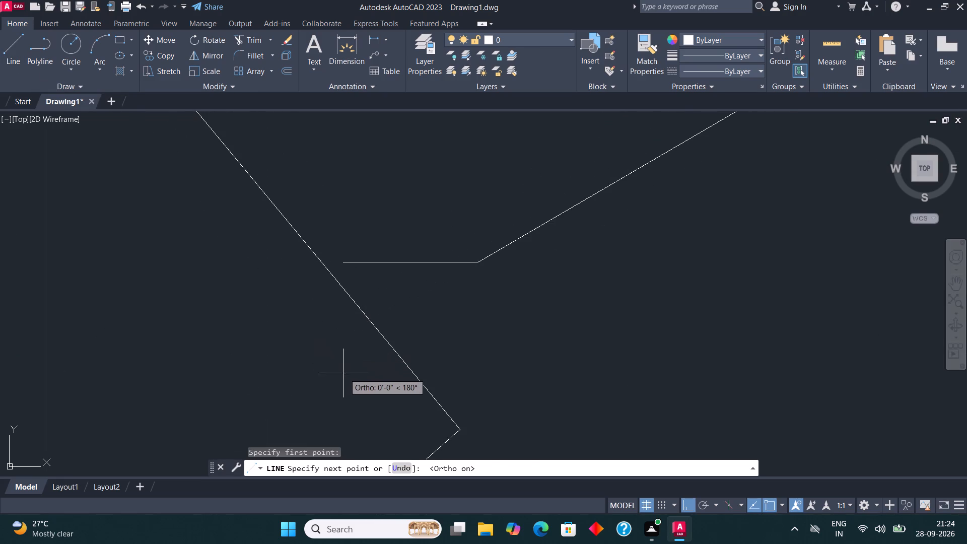
key("F8")
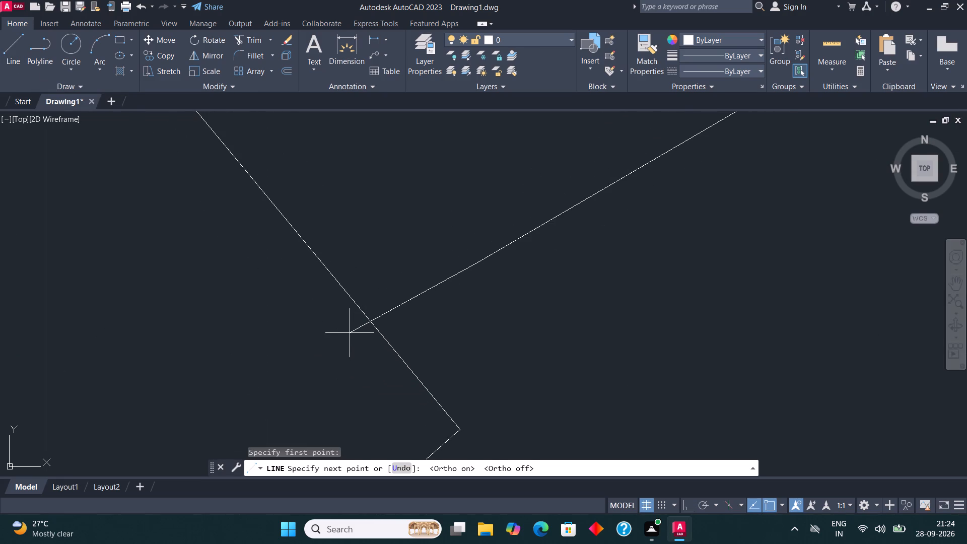
left_click(350, 333)
key("Escape")
Trim the short line's overshoot inside the upper chamfer's box so it ends on the box's edge.
left_click(249, 45)
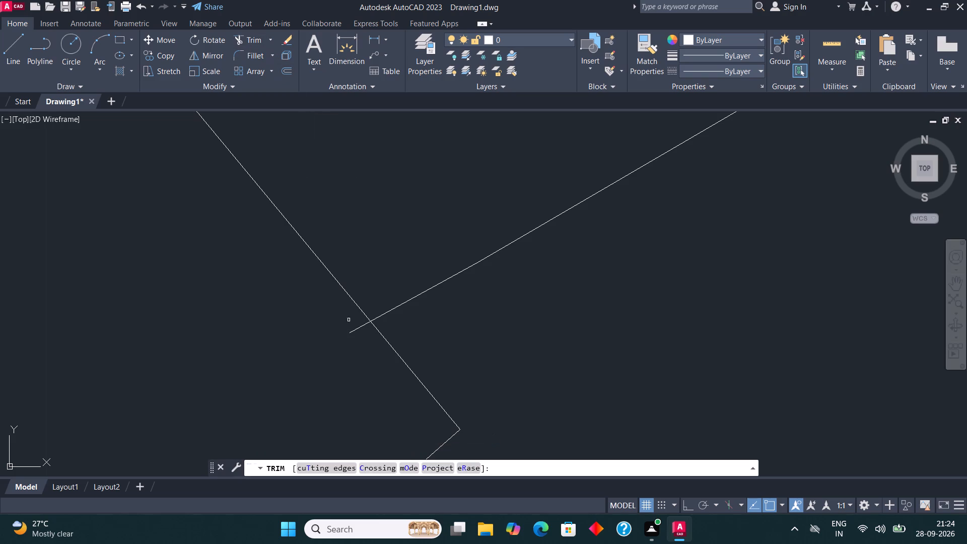
left_click(357, 352)
left_click(332, 310)
left_click(340, 319)
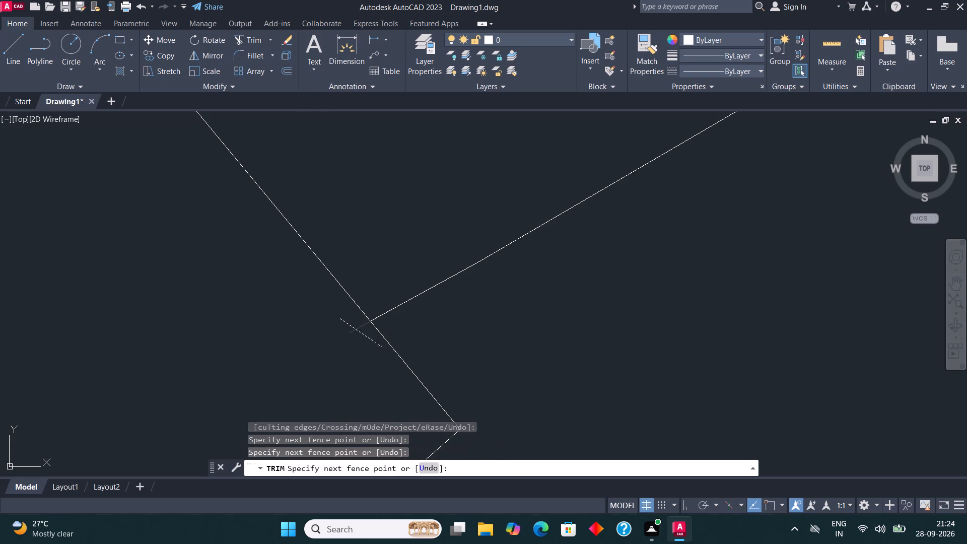
left_click(381, 347)
key("Escape")
scroll(369, 344, "down", 5)
scroll(413, 242, "down", 6)
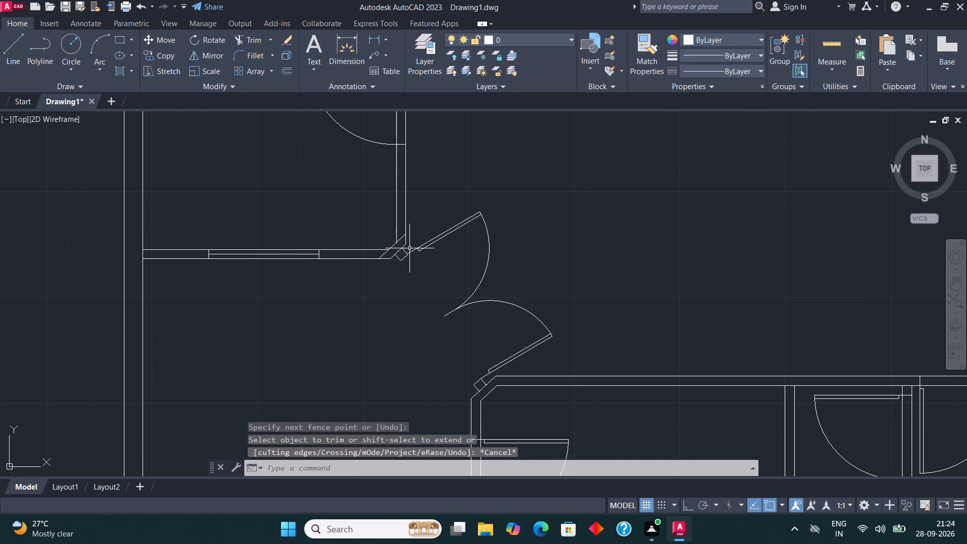
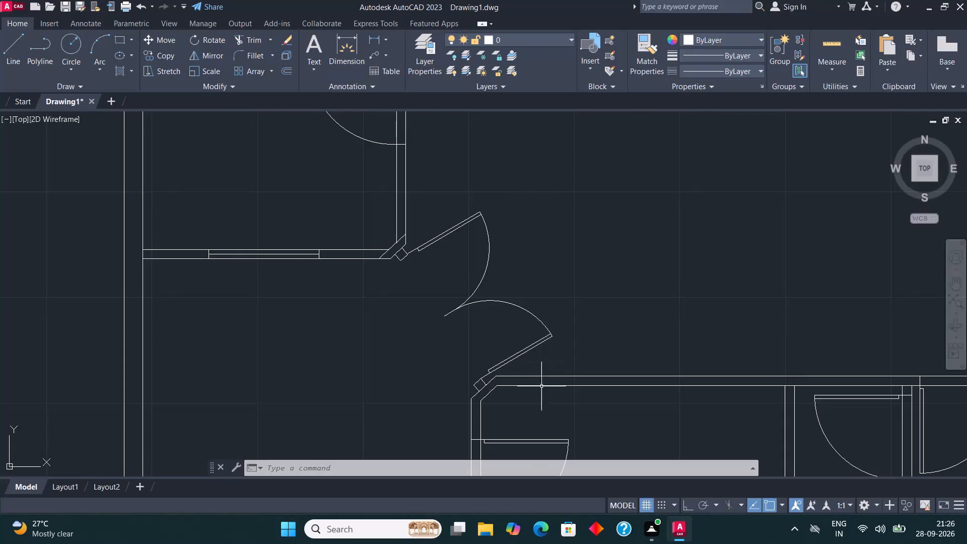
Examine the whole floor plan together with the spare door and toilet blocks beside it.
scroll(541, 389, "down", 2)
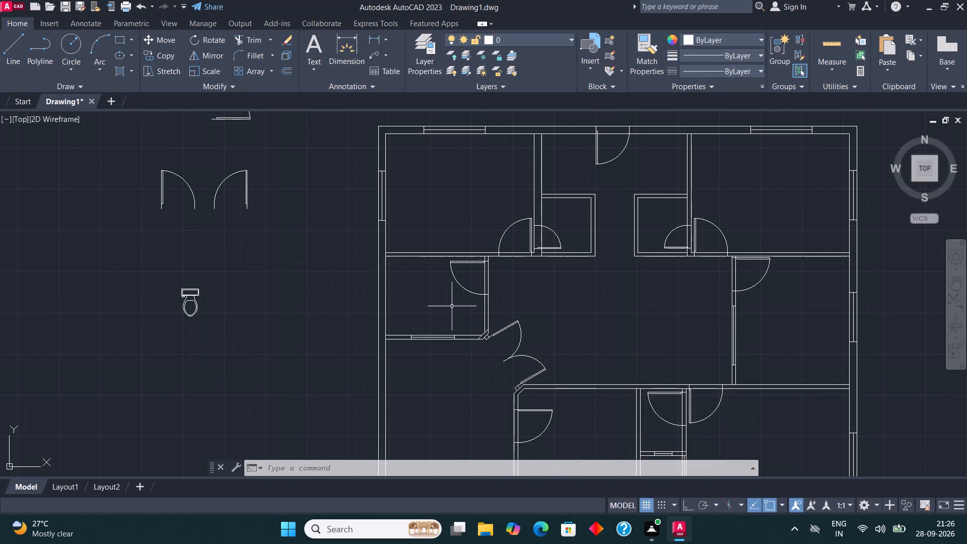
scroll(380, 302, "down", 1)
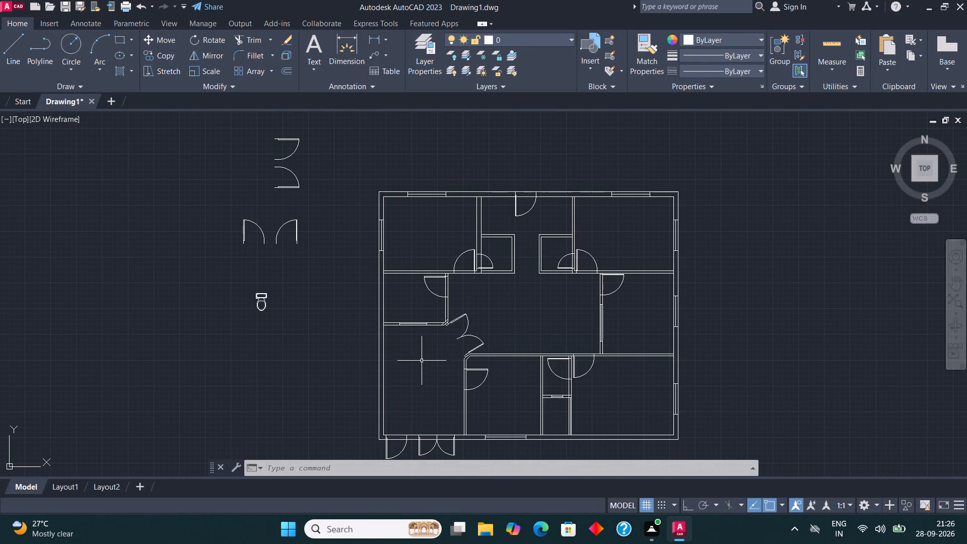
scroll(400, 305, "down", 3)
scroll(365, 287, "up", 3)
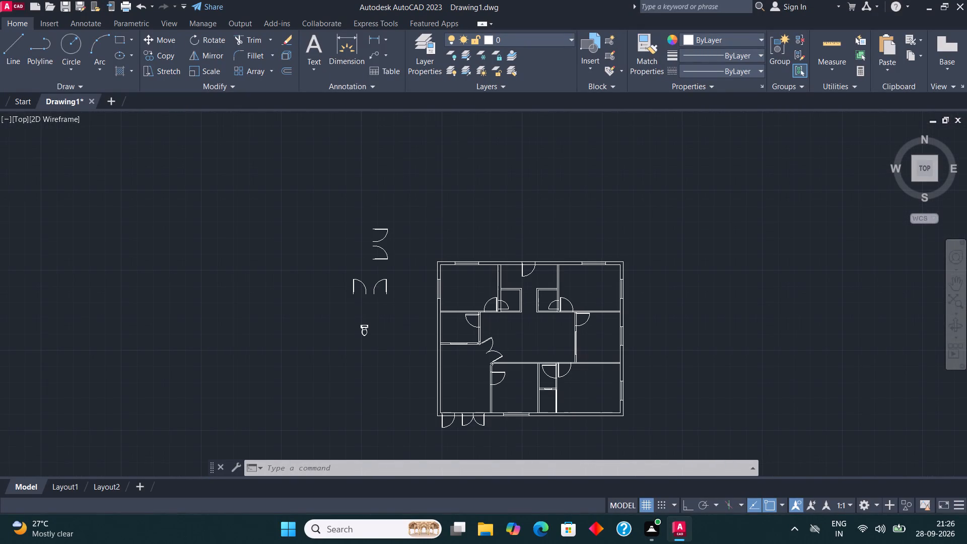
scroll(368, 312, "down", 1)
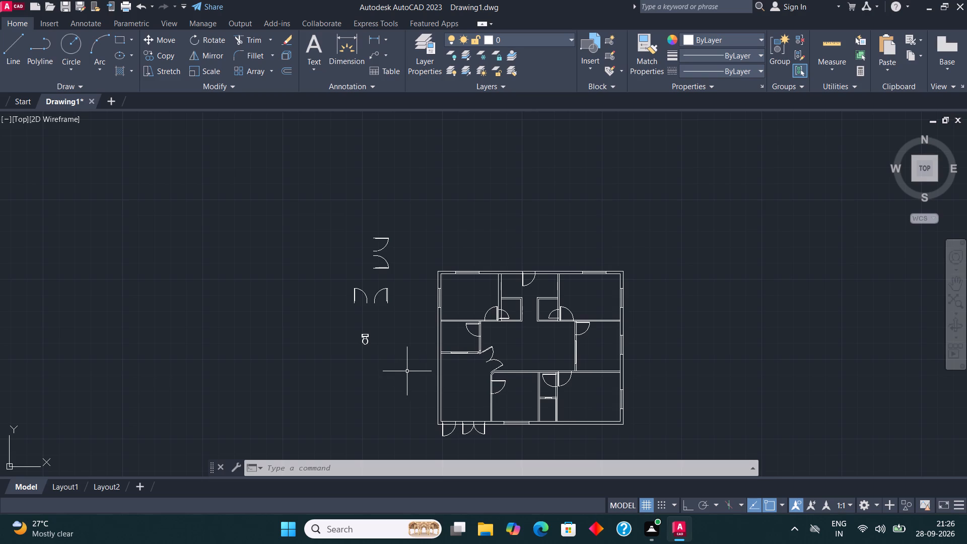
scroll(407, 371, "up", 3)
scroll(384, 346, "down", 3)
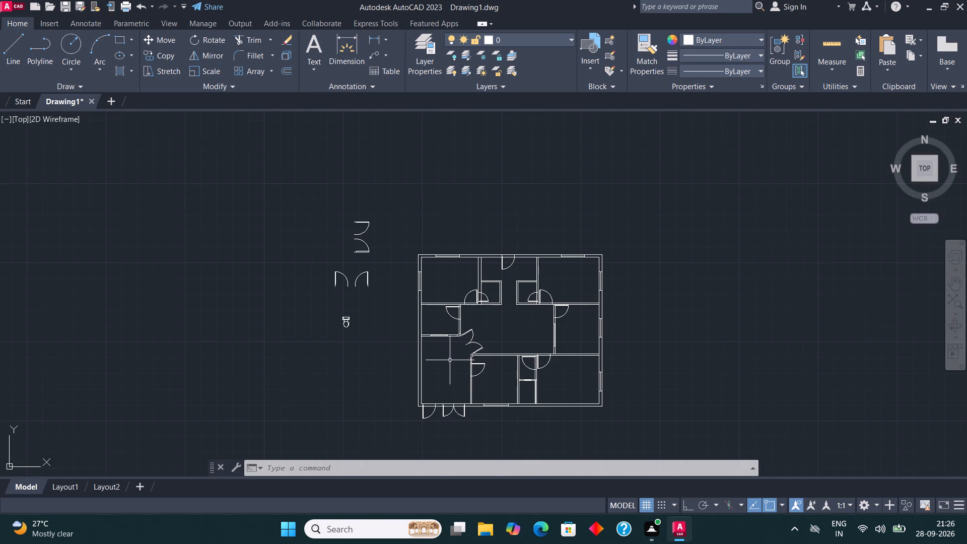
scroll(496, 357, "up", 2)
scroll(447, 359, "down", 3)
scroll(456, 334, "up", 1)
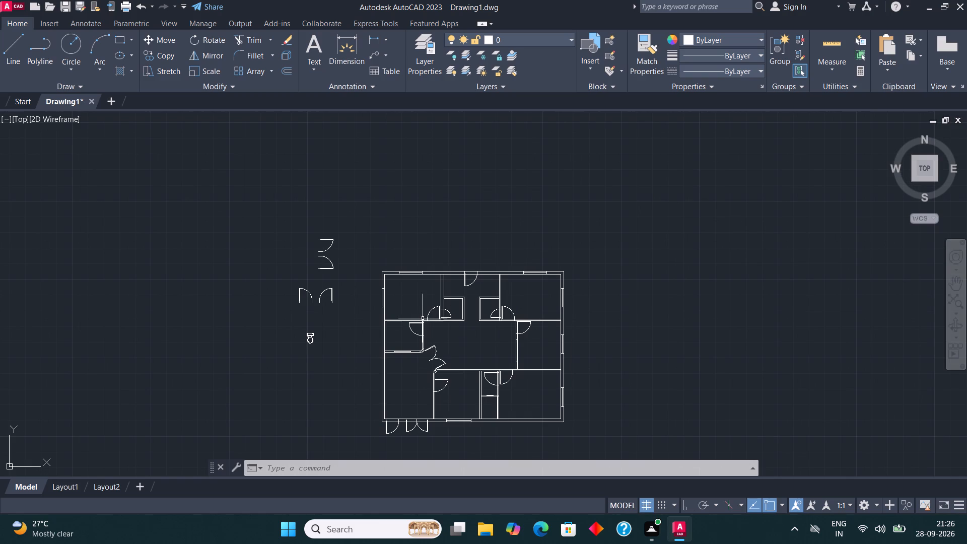
scroll(437, 335, "down", 1)
scroll(461, 333, "up", 2)
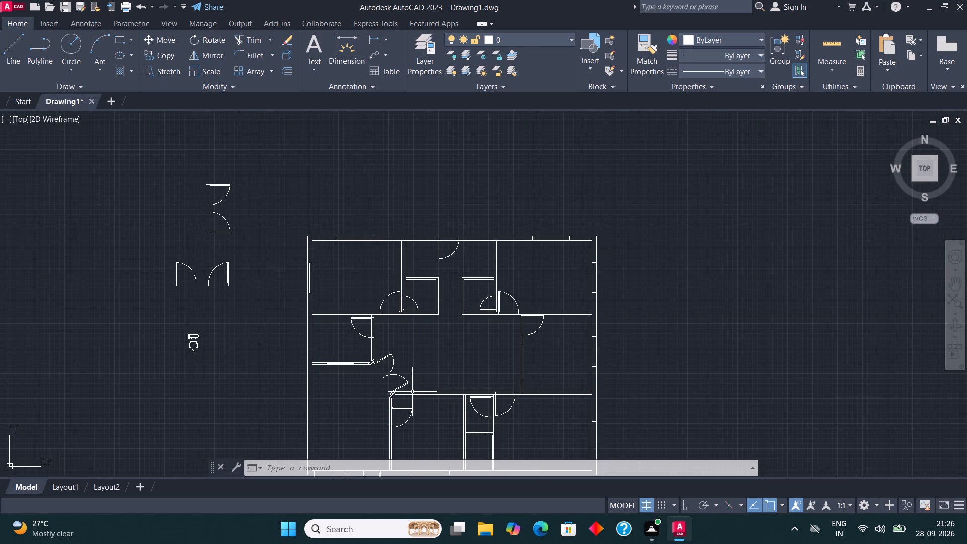
scroll(495, 326, "down", 2)
scroll(495, 377, "up", 2)
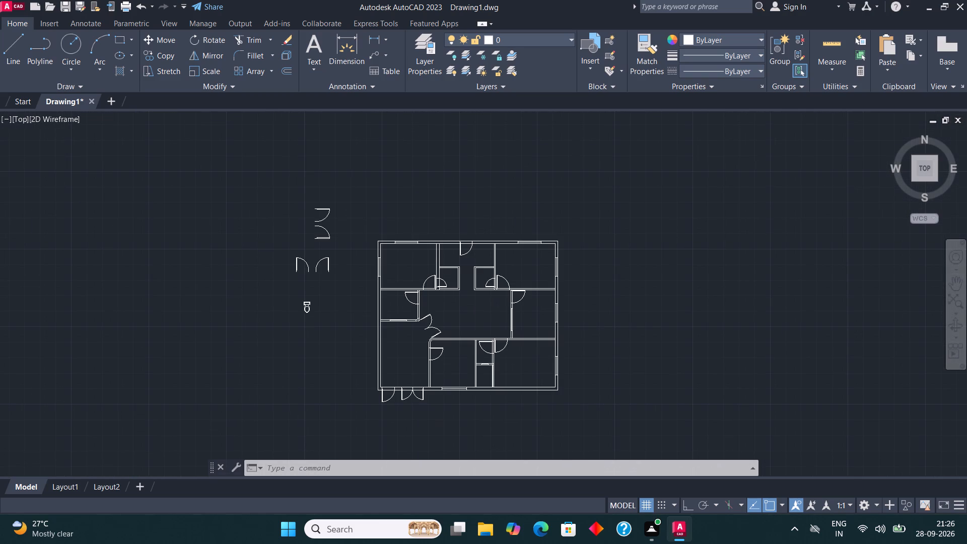
scroll(497, 387, "down", 1)
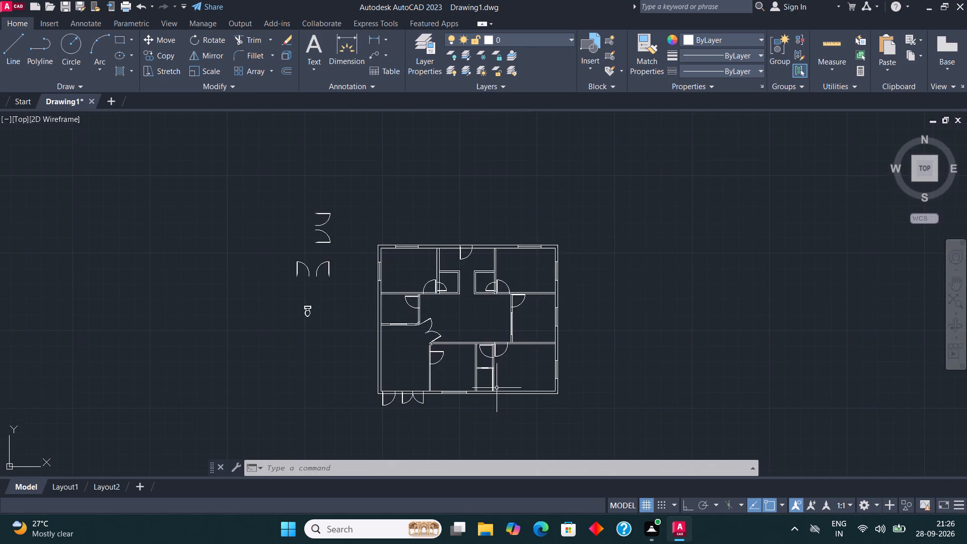
scroll(498, 388, "down", 2)
scroll(476, 384, "up", 3)
scroll(477, 385, "down", 2)
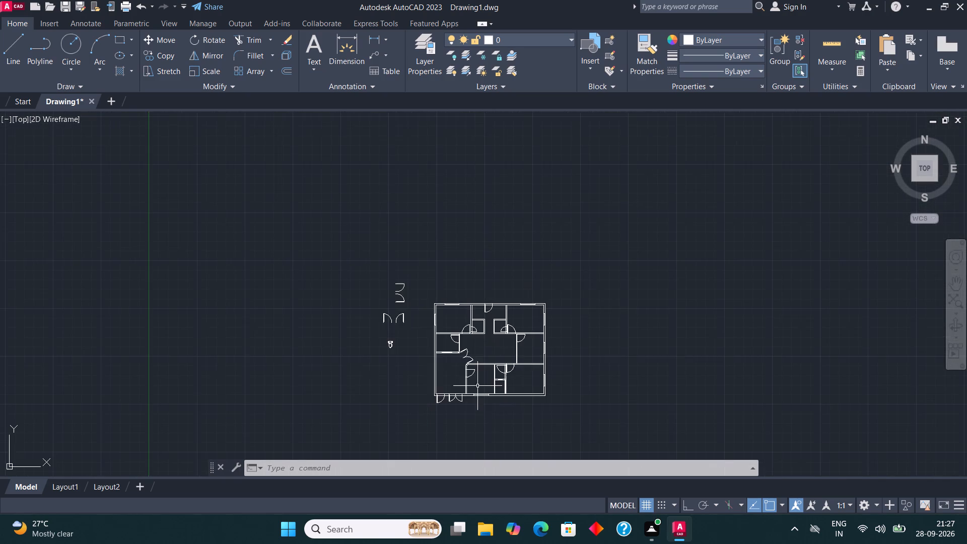
Copy the spare toilet block from beside the plan into the small toilet room below the hall, under its door.
scroll(465, 341, "up", 1)
scroll(425, 304, "up", 1)
scroll(321, 397, "up", 1)
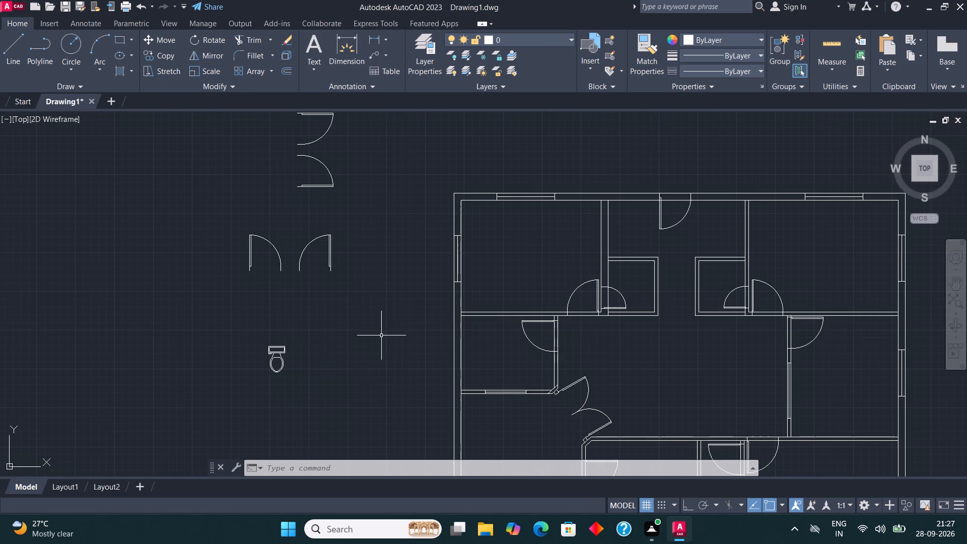
left_click(272, 351)
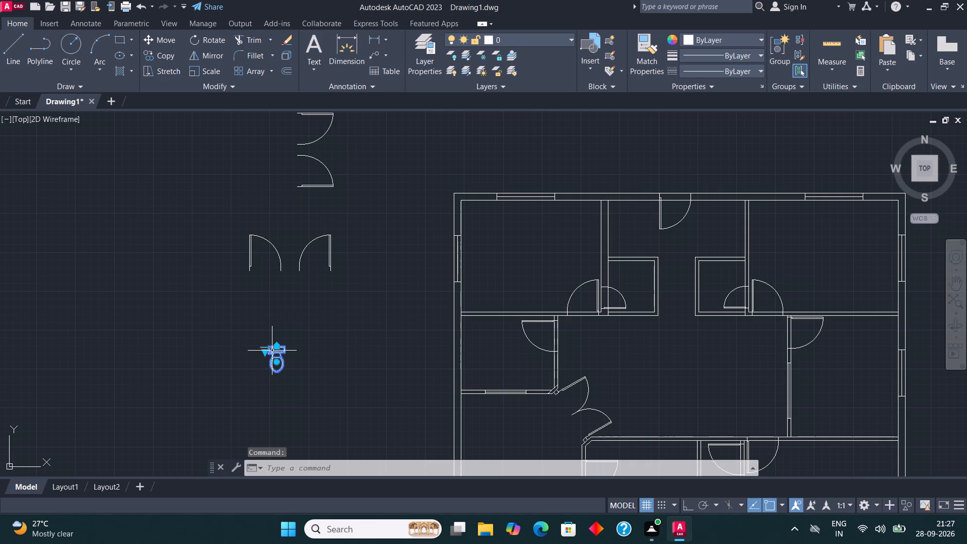
left_click(158, 55)
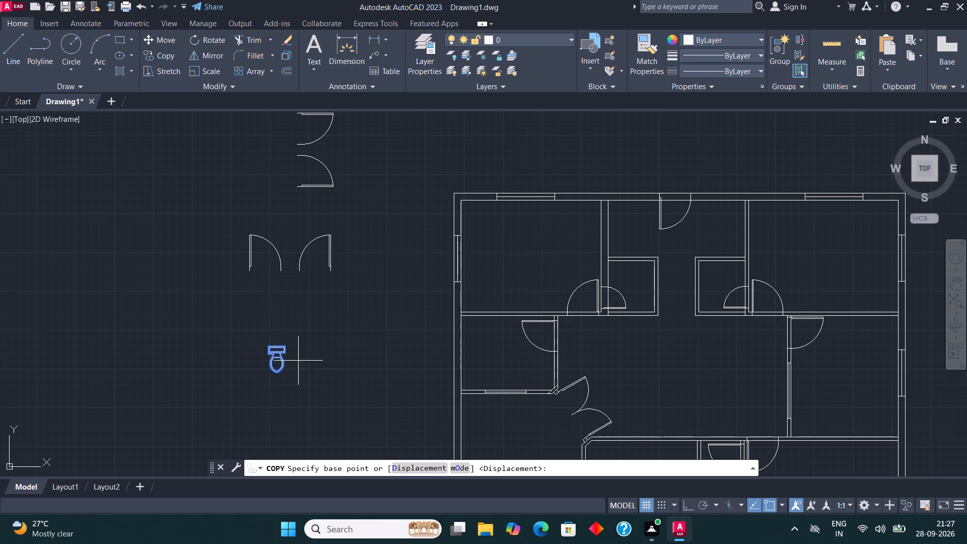
left_click(268, 345)
scroll(455, 326, "down", 2)
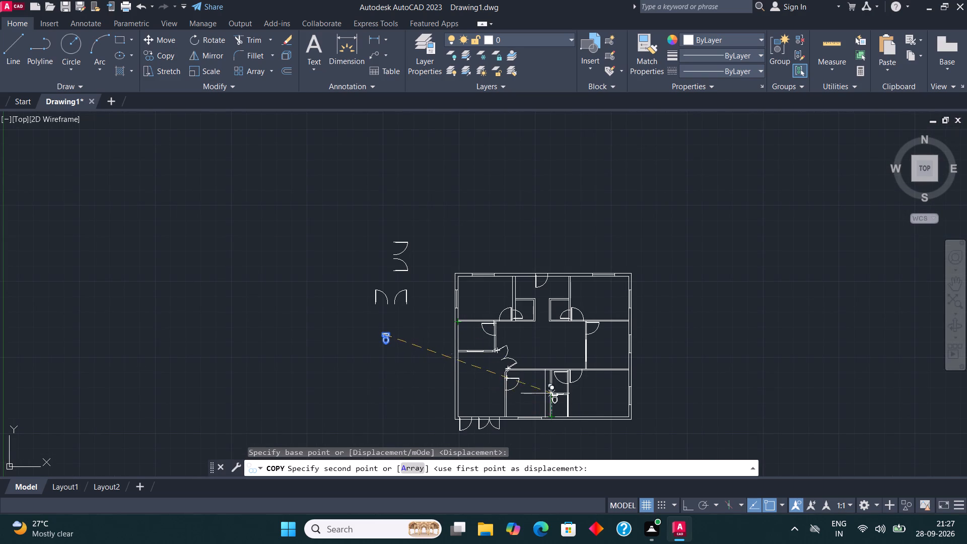
scroll(555, 385, "up", 5)
scroll(531, 342, "down", 1)
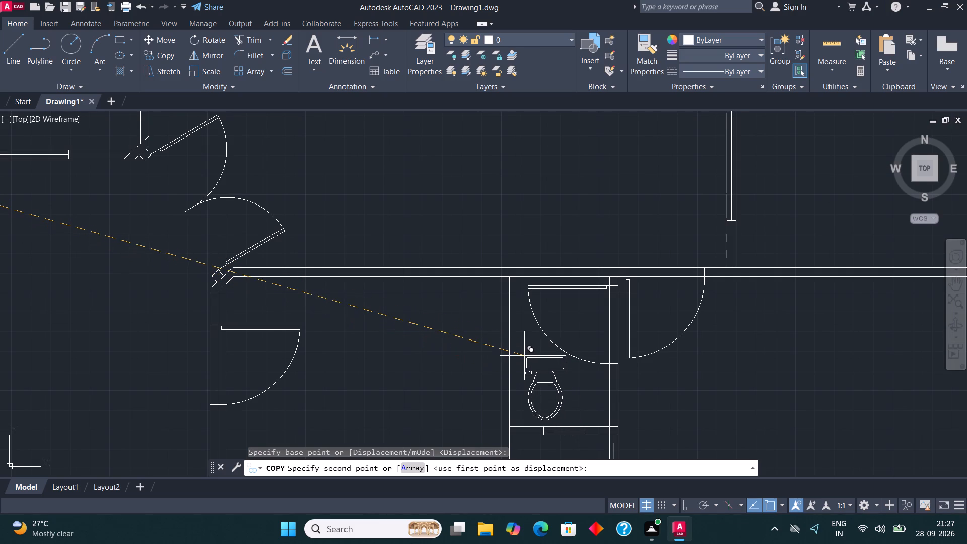
left_click(524, 355)
key("Escape")
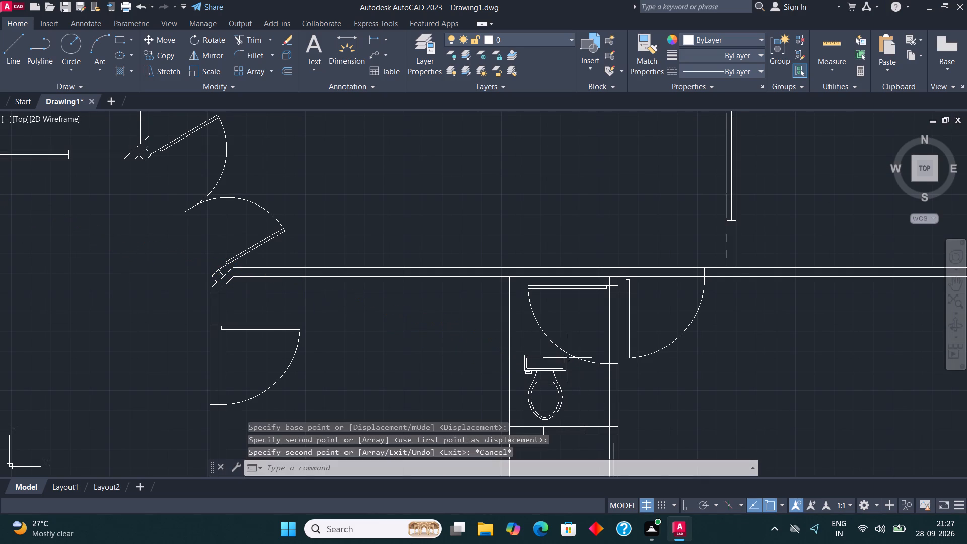
Scale down the door of that toilet room about its hinge end at the wall to clear the toilet.
left_click(561, 287)
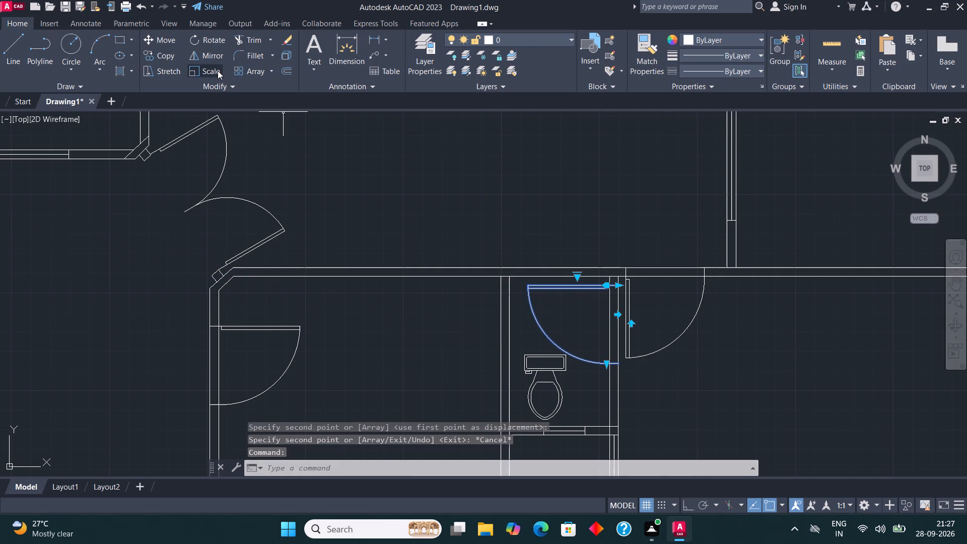
left_click(218, 71)
left_click(620, 286)
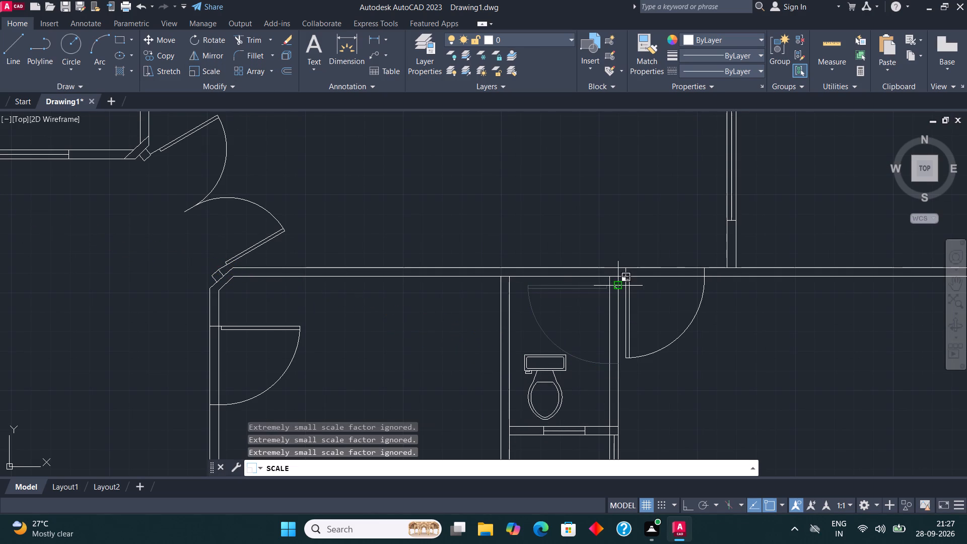
left_click(588, 299)
key("Escape")
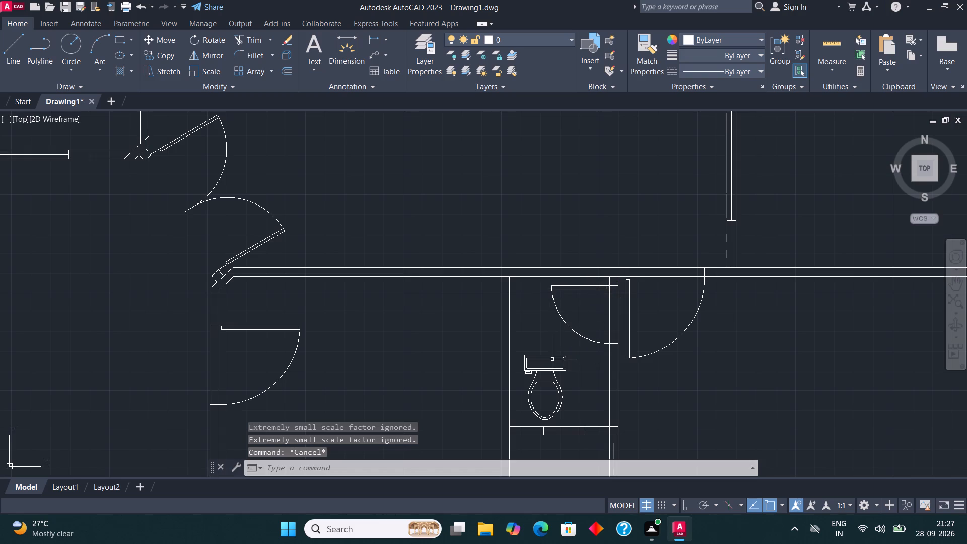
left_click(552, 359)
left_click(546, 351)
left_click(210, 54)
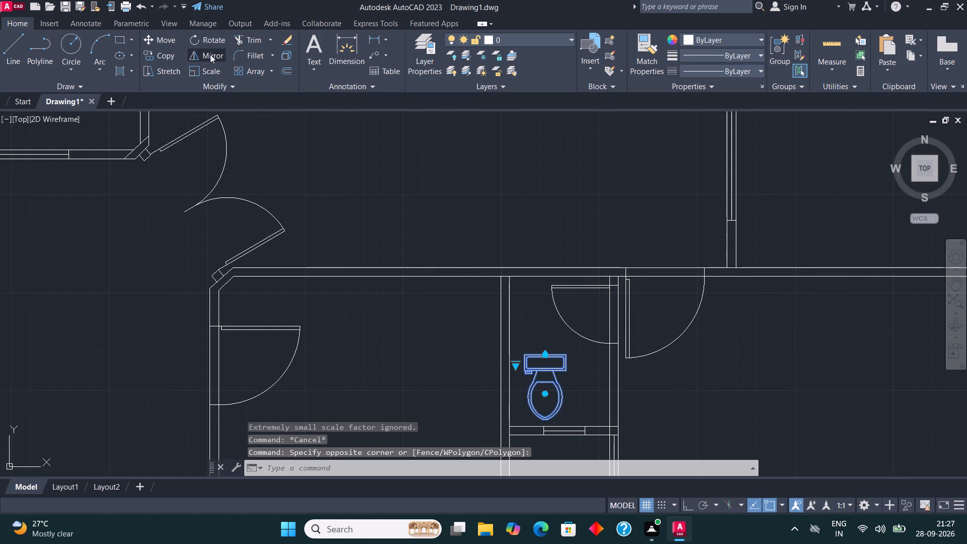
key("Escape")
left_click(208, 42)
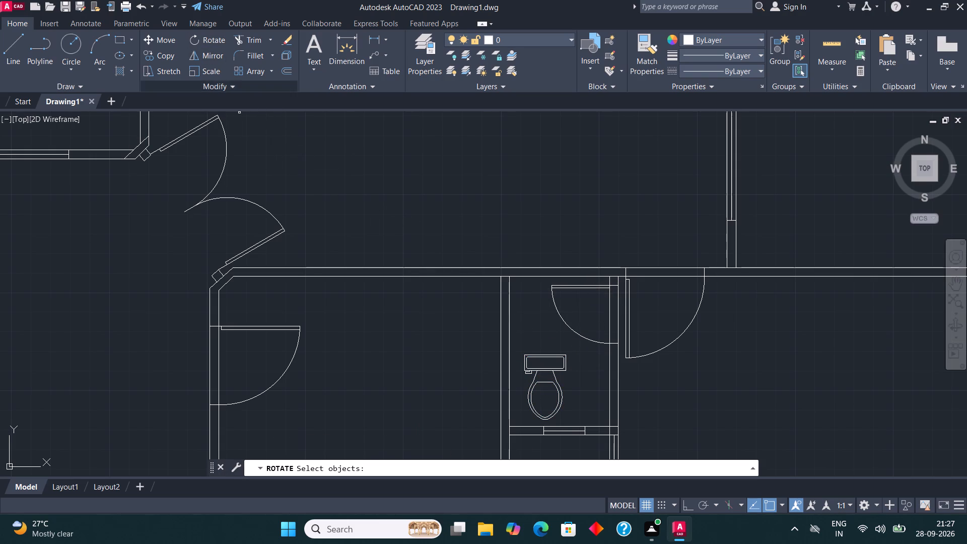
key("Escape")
Rotate the copied toilet 180 degrees with ortho on, so its tank faces the partition with the small window.
left_click(551, 393)
left_click(524, 342)
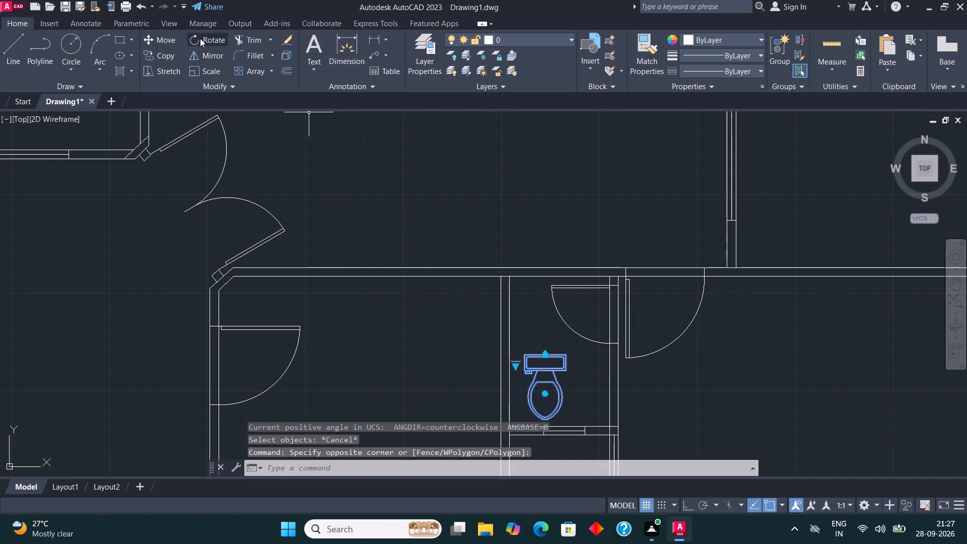
left_click(202, 42)
left_click(546, 391)
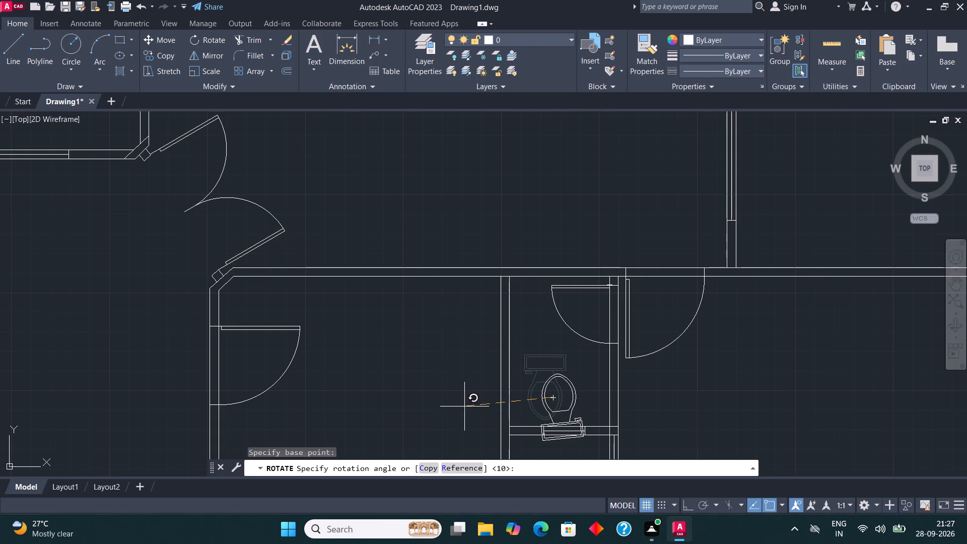
key("F8")
left_click(462, 394)
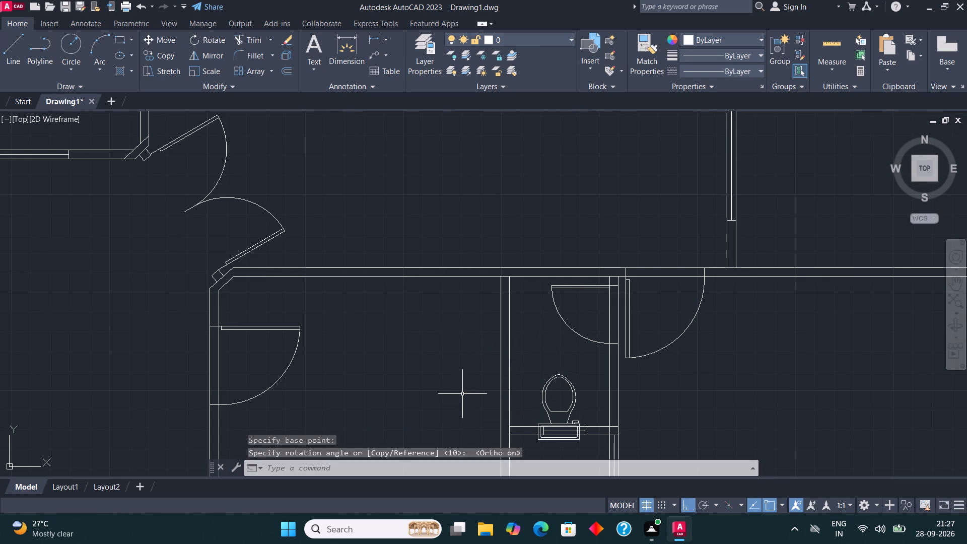
Move the toilet straight up so the back of its tank rests on the inner face of the window partition.
scroll(520, 390, "down", 2)
scroll(541, 398, "up", 2)
left_click(541, 398)
left_click(535, 387)
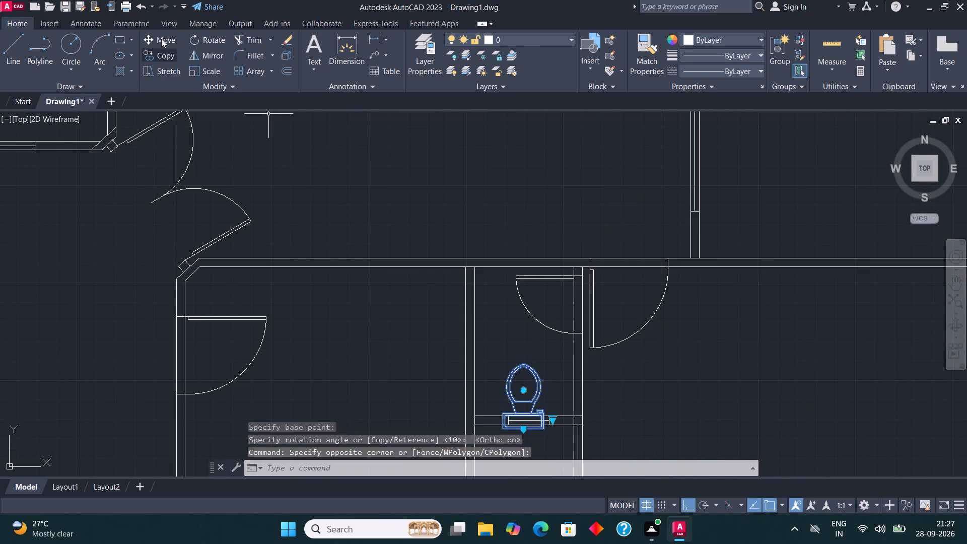
left_click(161, 38)
scroll(497, 436, "up", 2)
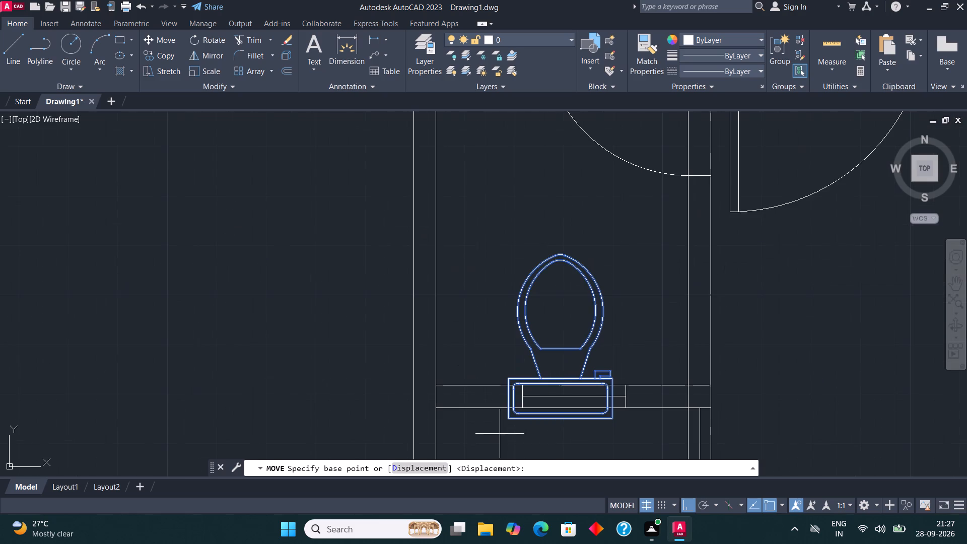
left_click(511, 417)
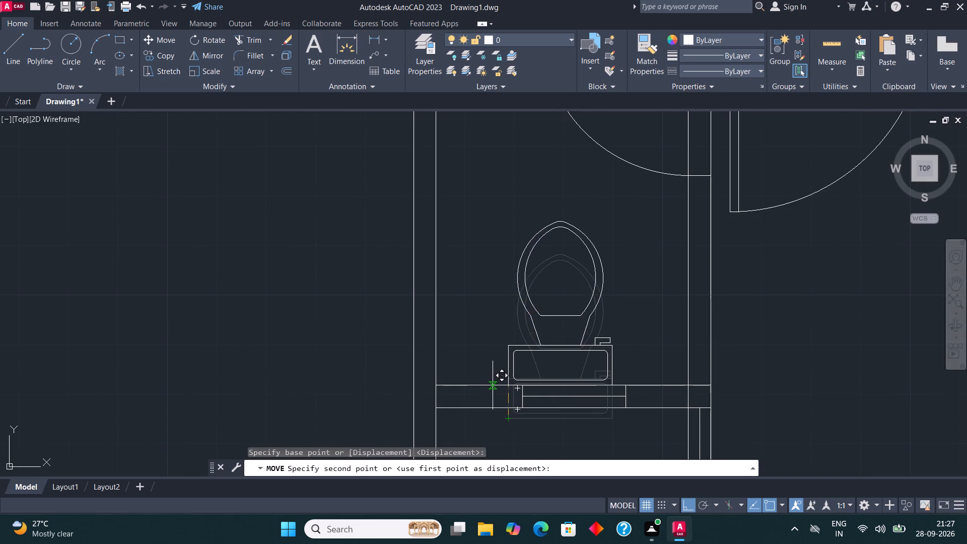
left_click(493, 385)
key("Escape")
scroll(441, 385, "down", 2)
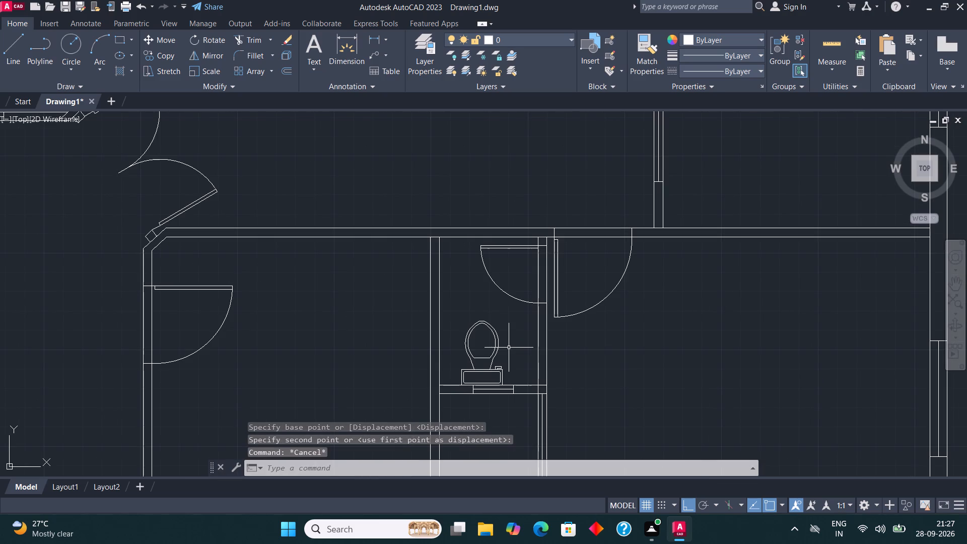
Move the toilet left along the window partition, leaving a small gap between its tank and the room's left wall.
scroll(492, 364, "up", 1)
left_click(499, 355)
left_click(469, 321)
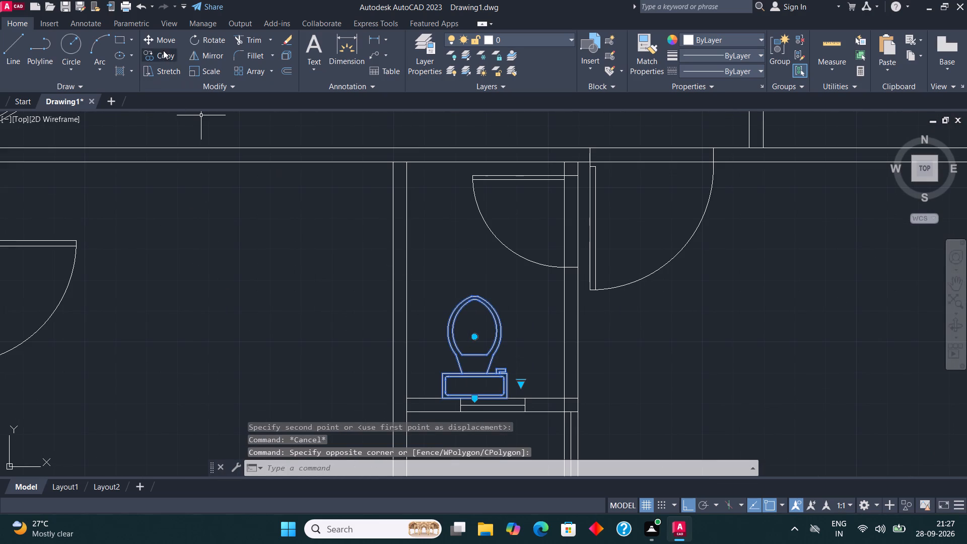
left_click(163, 39)
scroll(434, 400, "up", 2)
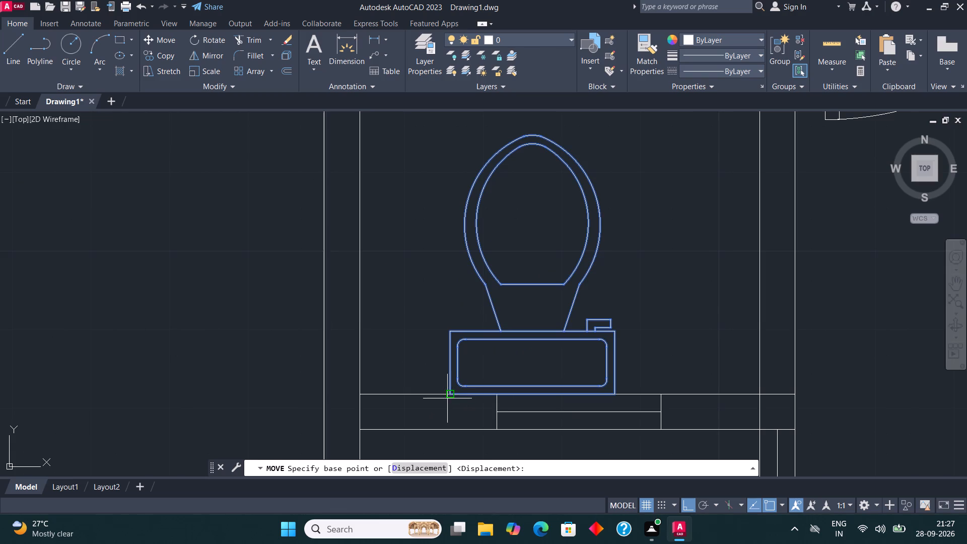
left_click(447, 398)
left_click(396, 397)
key("Escape")
scroll(452, 373, "down", 3)
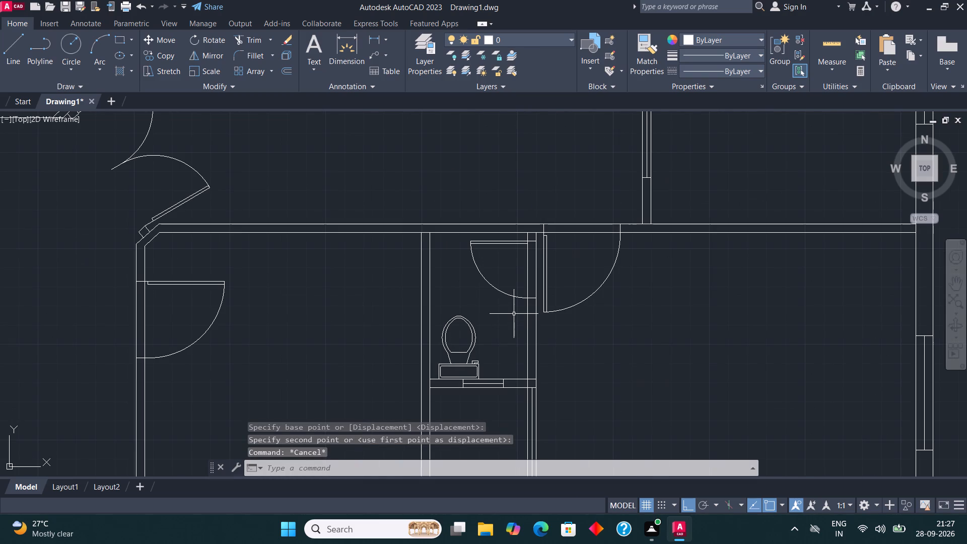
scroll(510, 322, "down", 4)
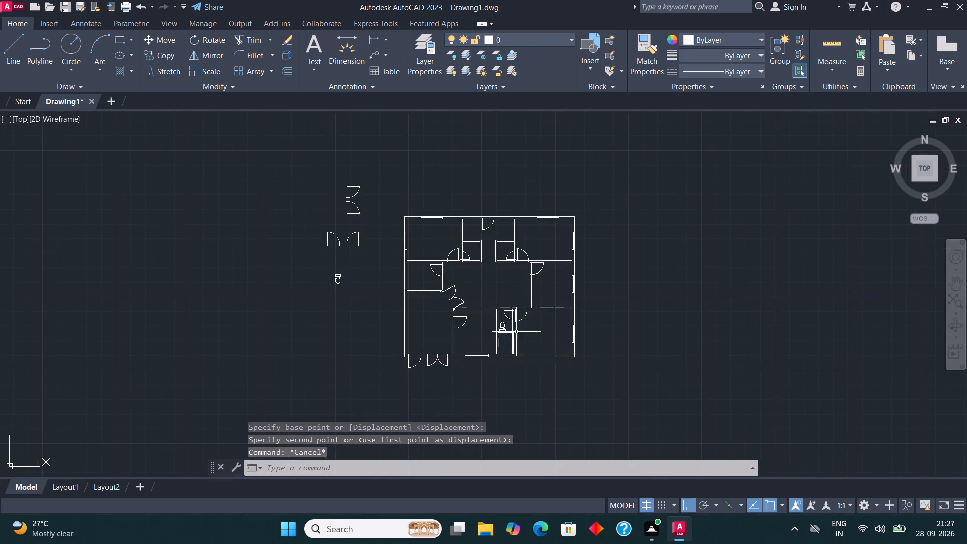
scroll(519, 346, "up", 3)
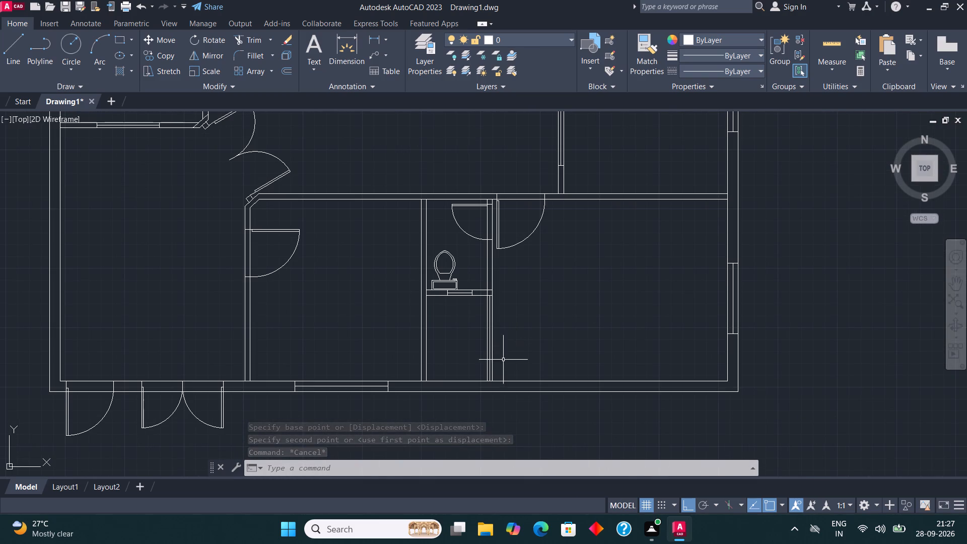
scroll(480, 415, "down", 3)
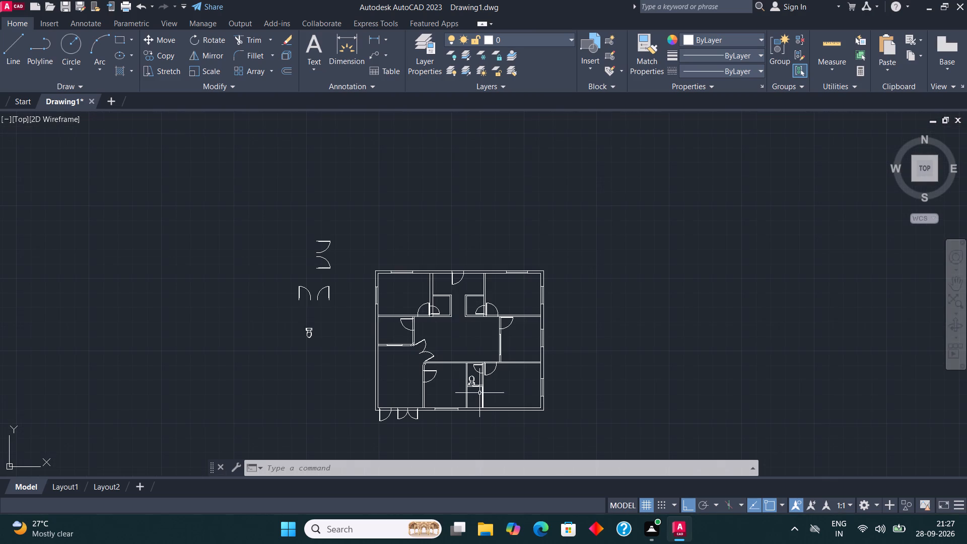
Copy the spare toilet from outside the plan into the upper-left bedroom's attached toilet with ortho off, its tank against the upper partition.
scroll(338, 321, "up", 1)
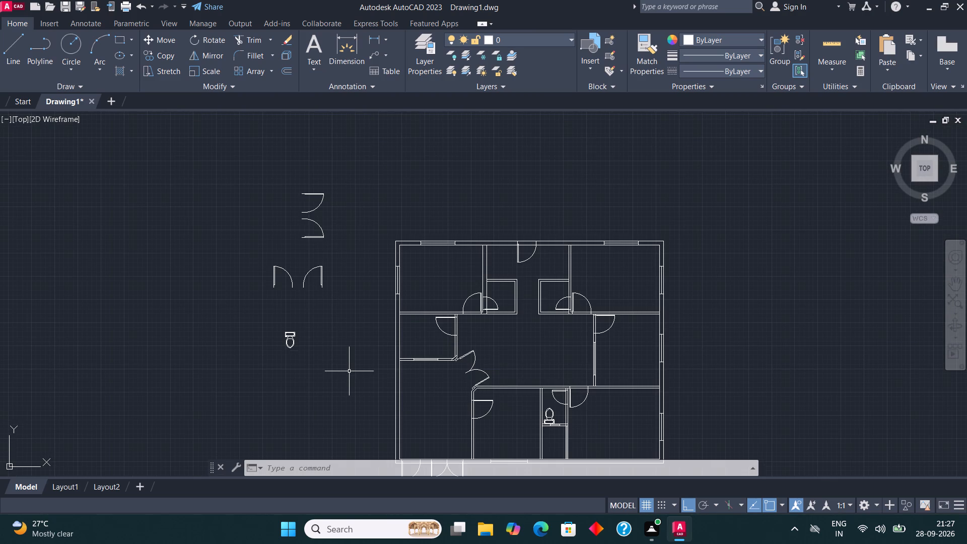
left_click(349, 372)
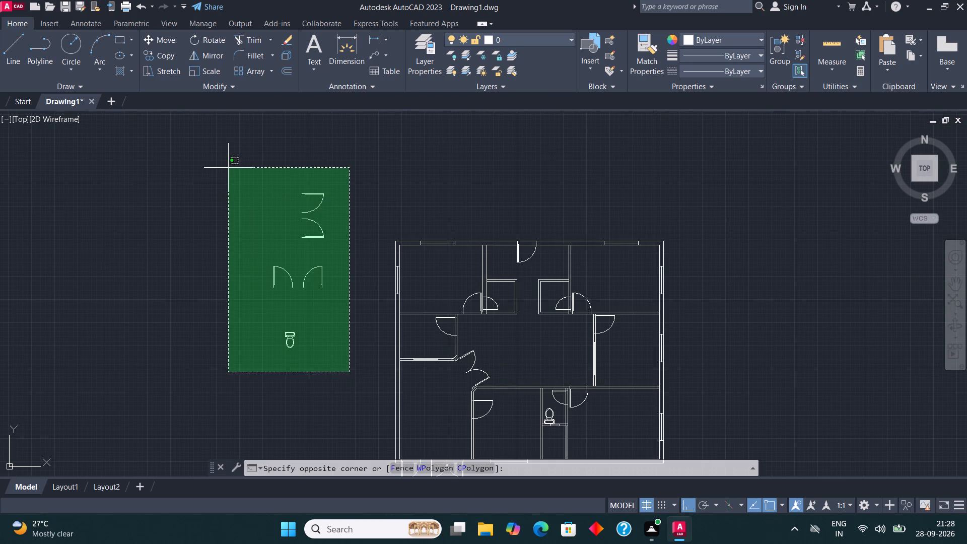
left_click(299, 365)
left_click(292, 346)
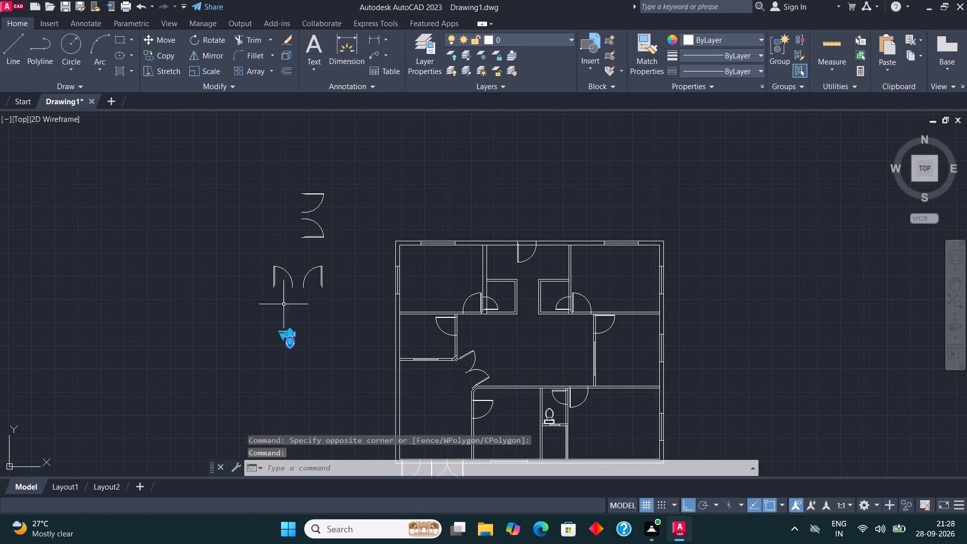
left_click(174, 60)
left_click(297, 334)
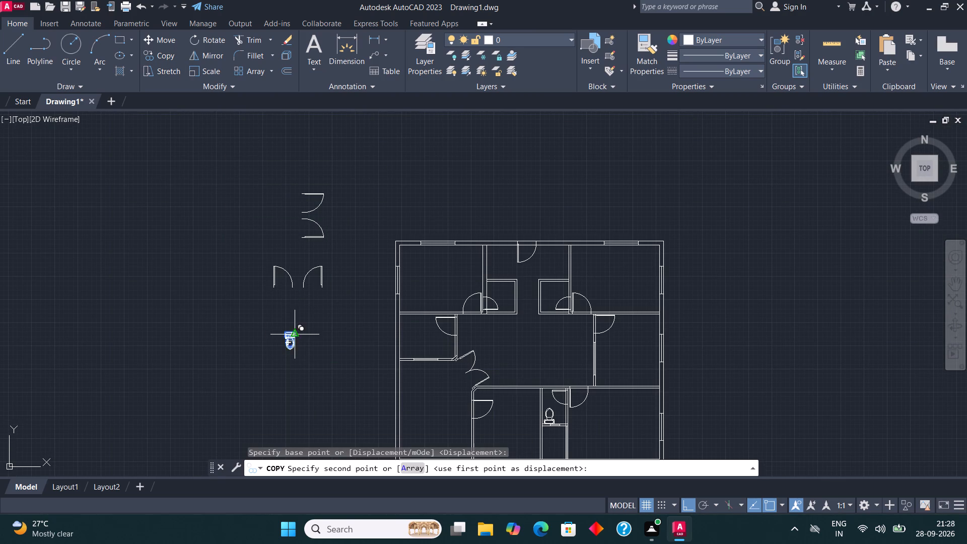
key("F8")
scroll(502, 282, "up", 2)
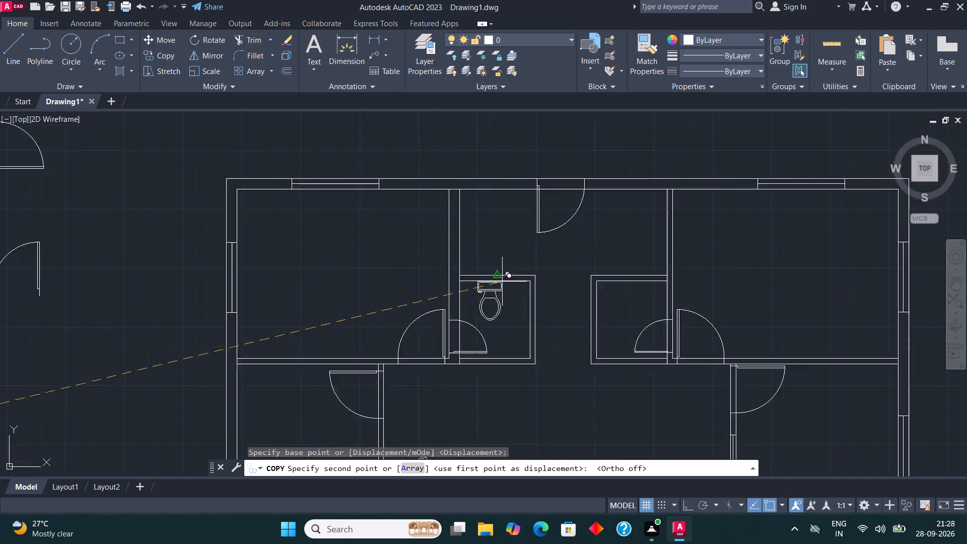
scroll(502, 282, "up", 2)
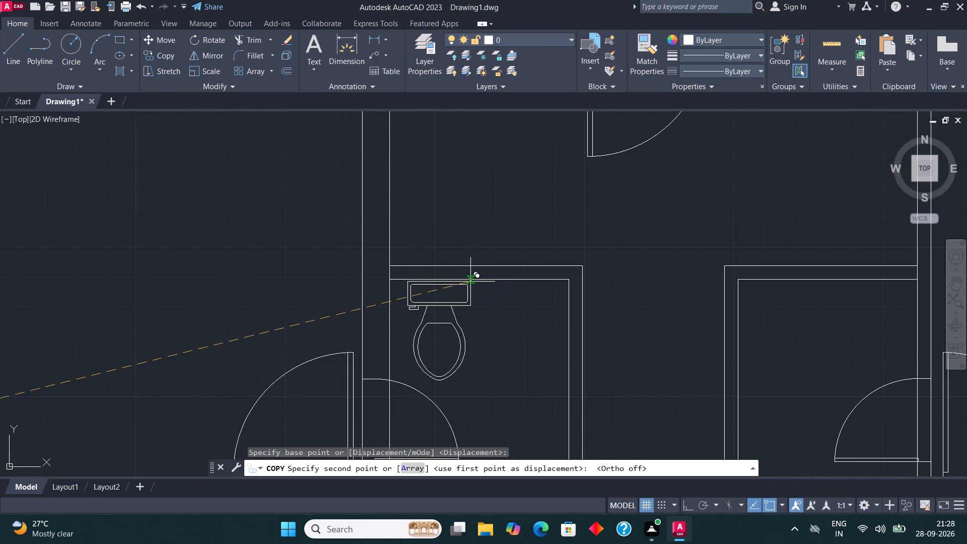
left_click(470, 279)
key("Escape")
scroll(528, 247, "down", 4)
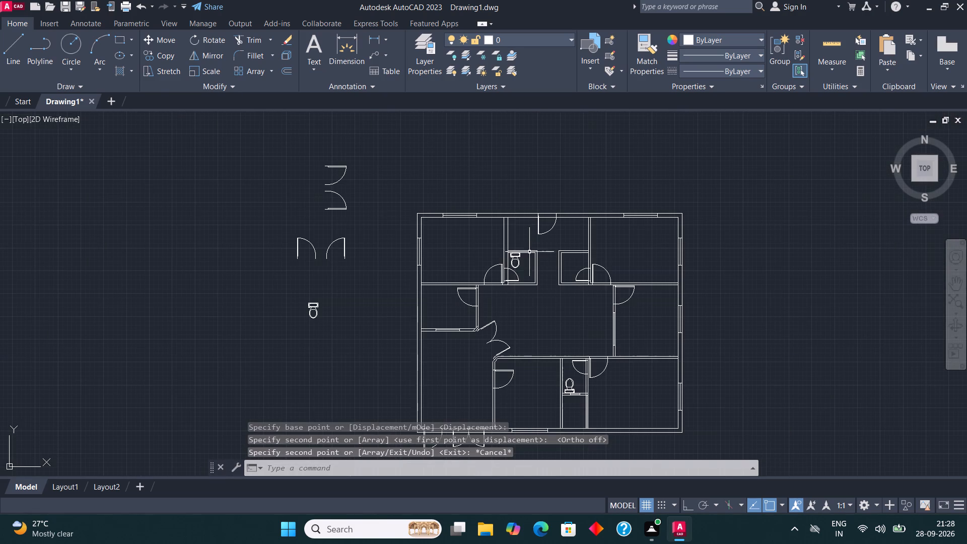
Delete the spare door symbols and spare toilet lying outside the plan to its left.
left_click_drag(381, 307, 381, 323)
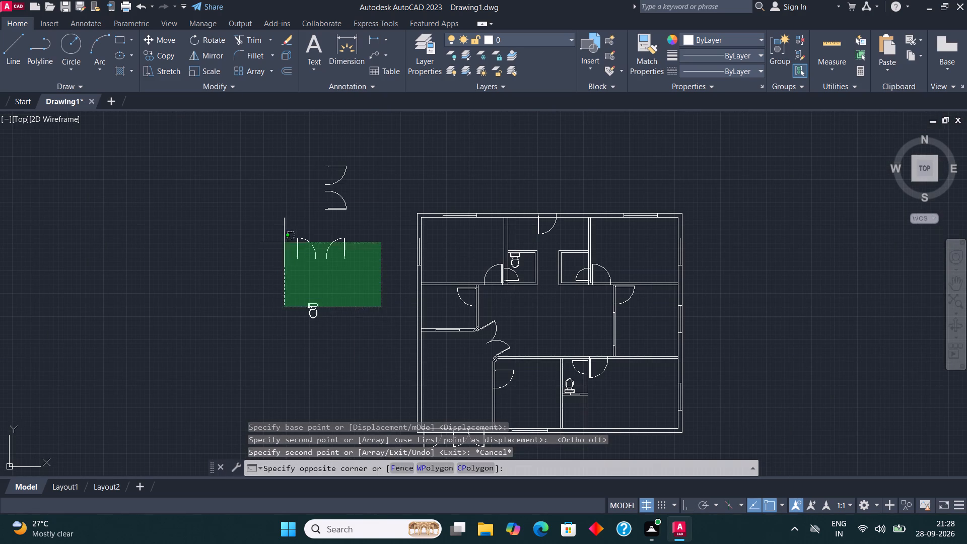
left_click(284, 163)
key("Delete")
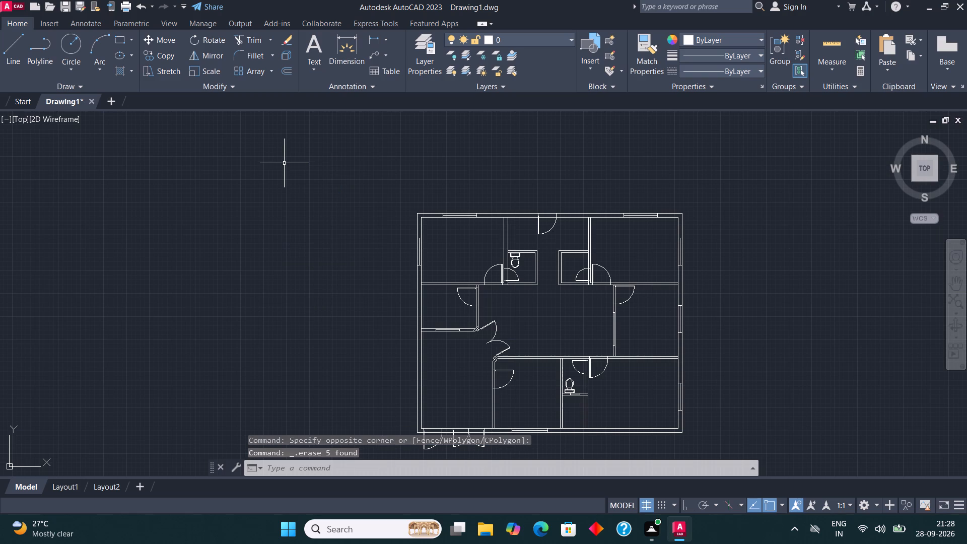
key("Escape")
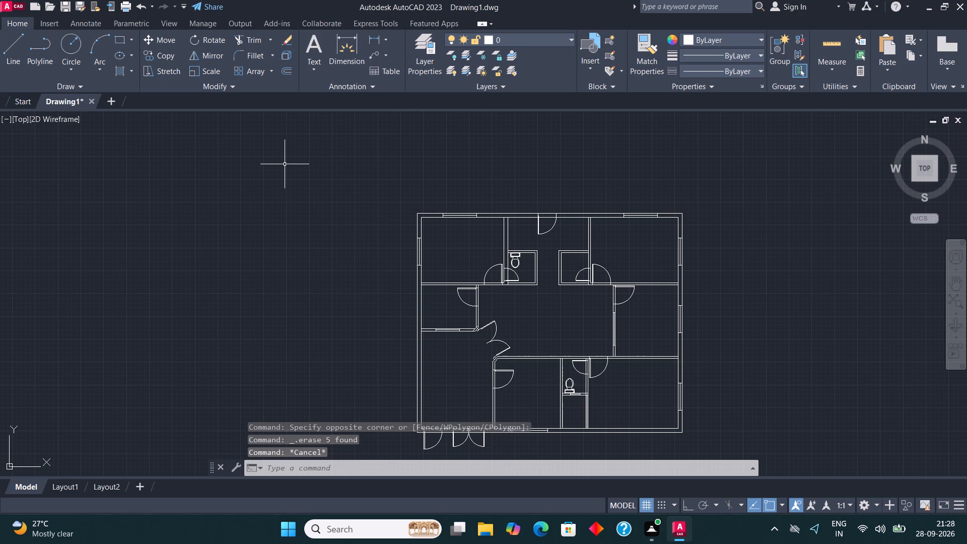
Draw a rectangular bed in the upper-left bedroom, its head against the left exterior wall at the window.
scroll(513, 216, "up", 3)
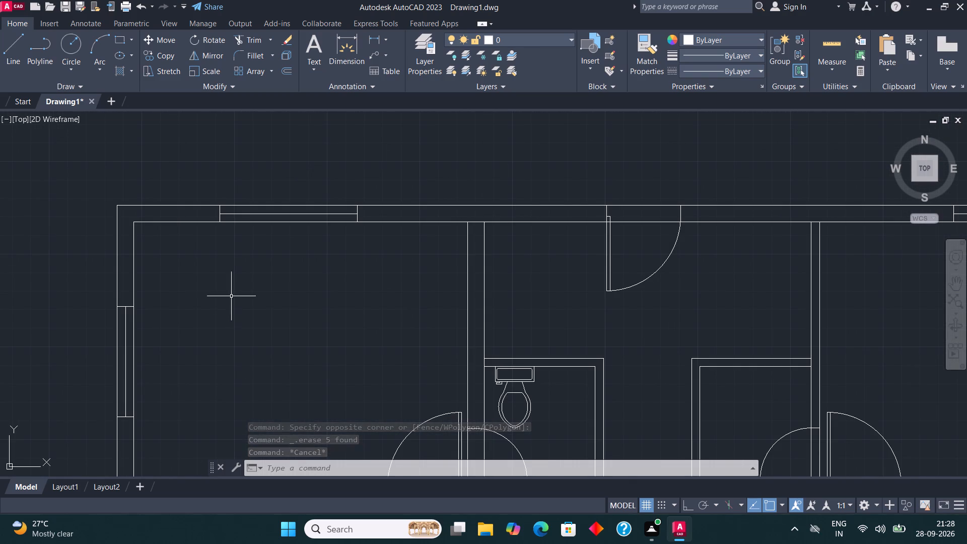
scroll(235, 296, "down", 2)
scroll(223, 351, "up", 2)
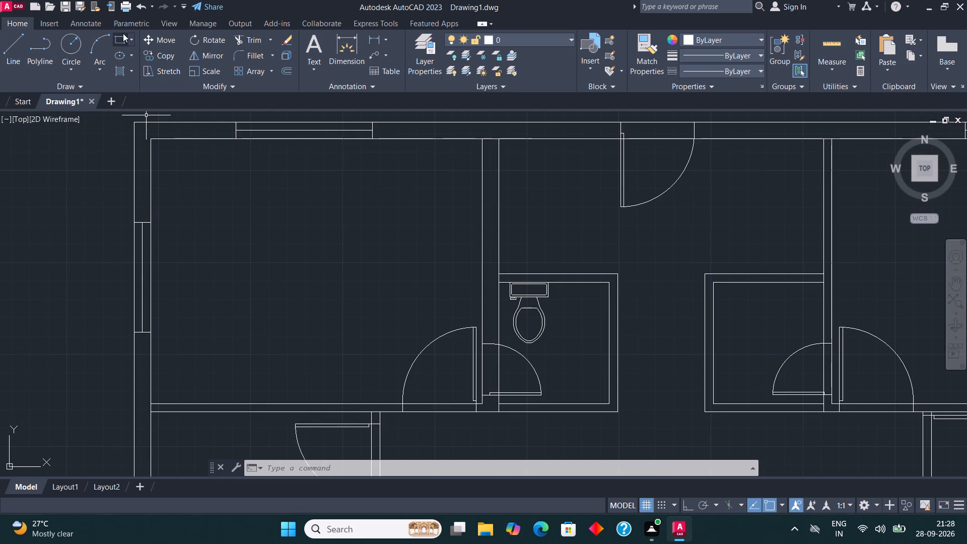
left_click(120, 36)
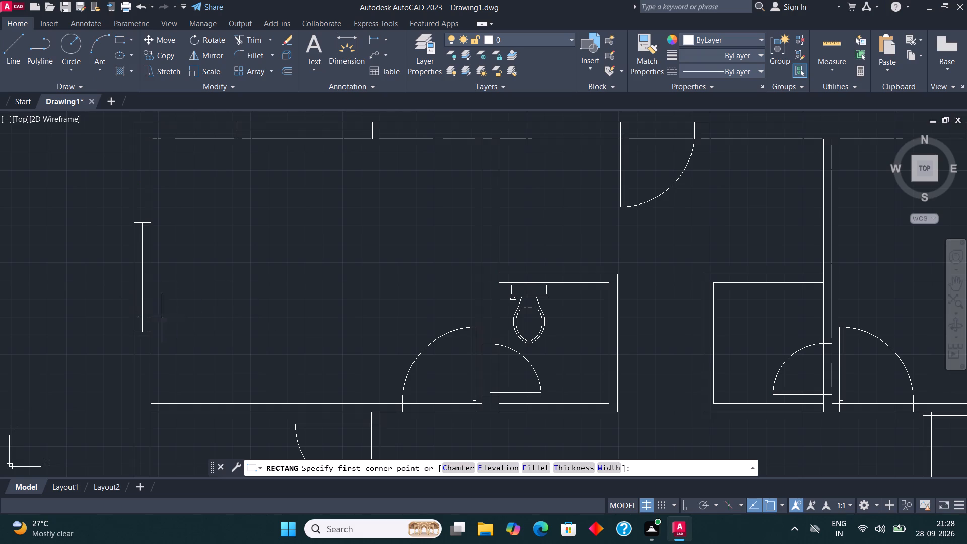
left_click(151, 327)
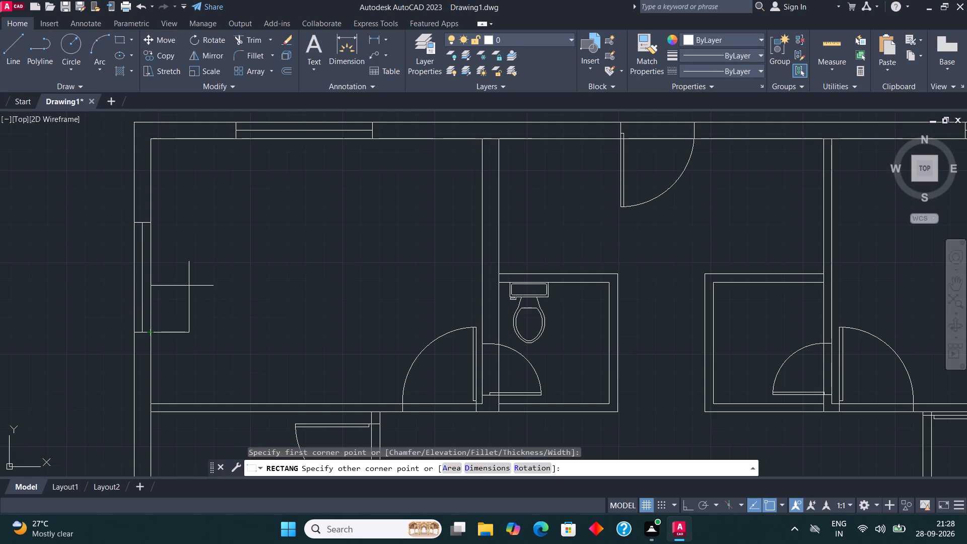
left_click(294, 215)
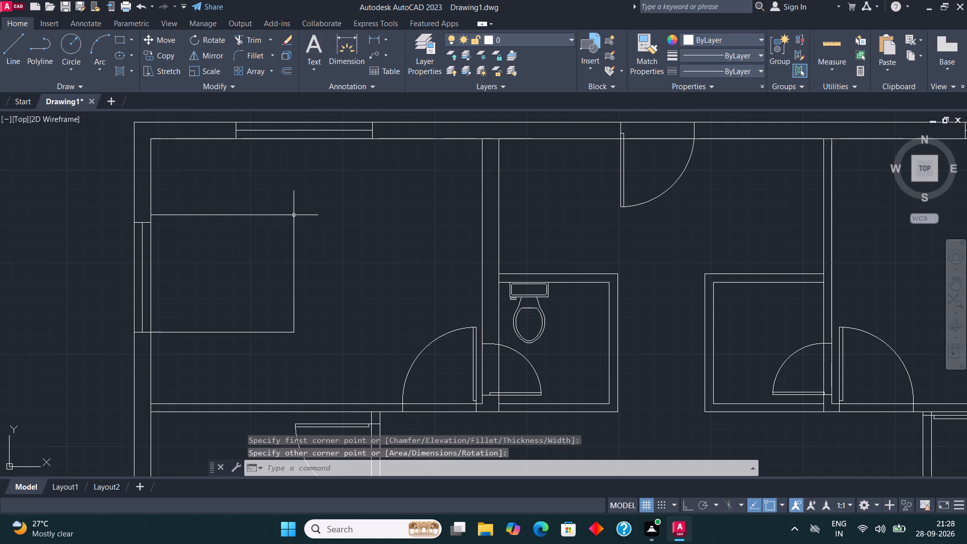
Draw a small rectangular bedside table against the wall above the bed and copy it to the bed's lower side.
left_click(122, 41)
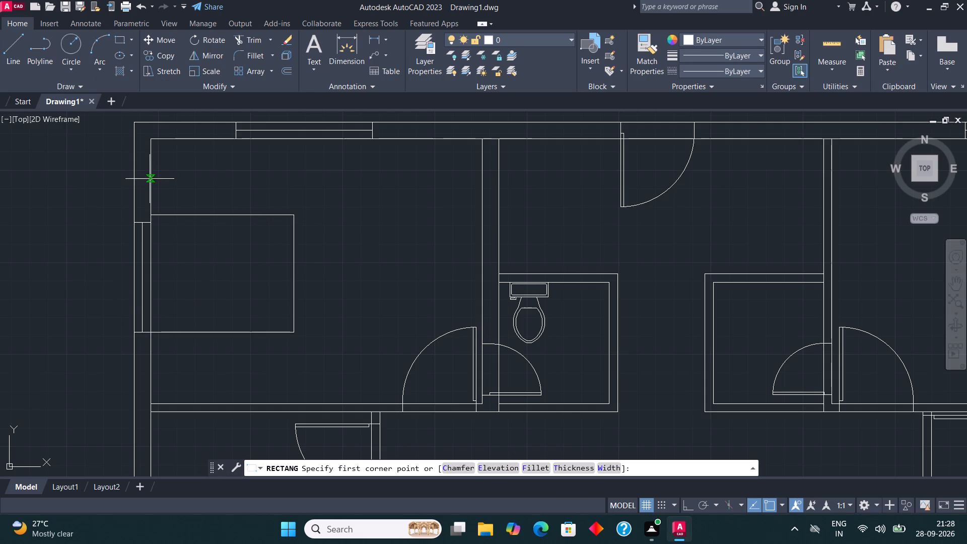
left_click(155, 213)
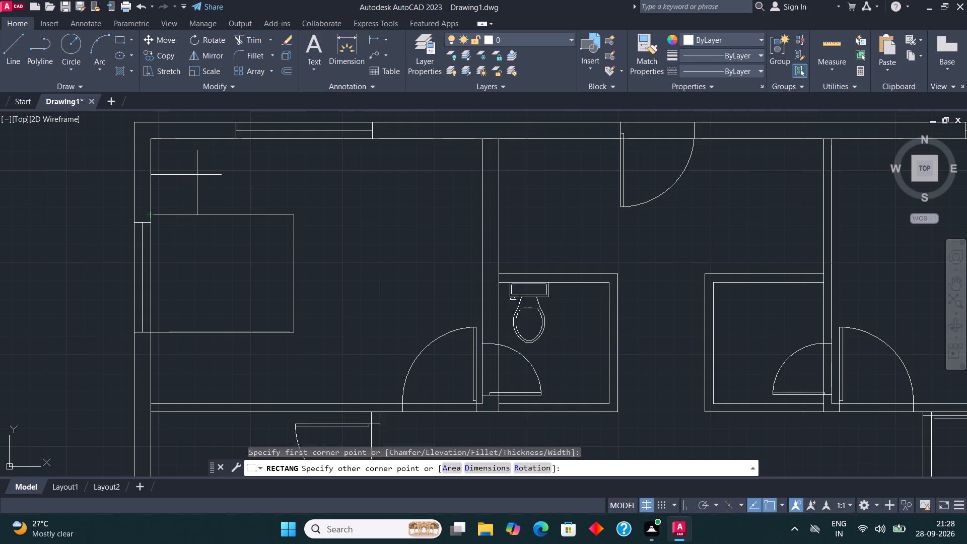
left_click(198, 173)
left_click(188, 174)
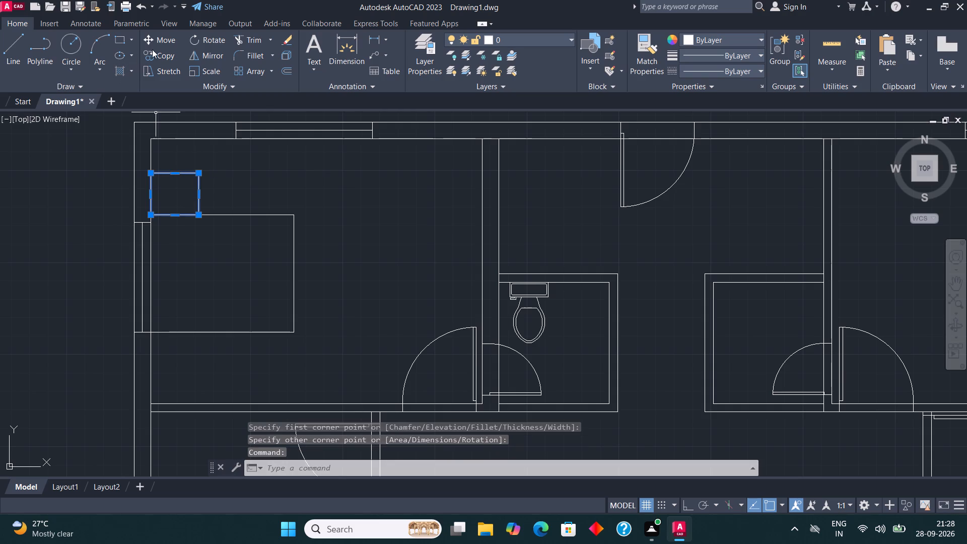
left_click(160, 59)
left_click(152, 171)
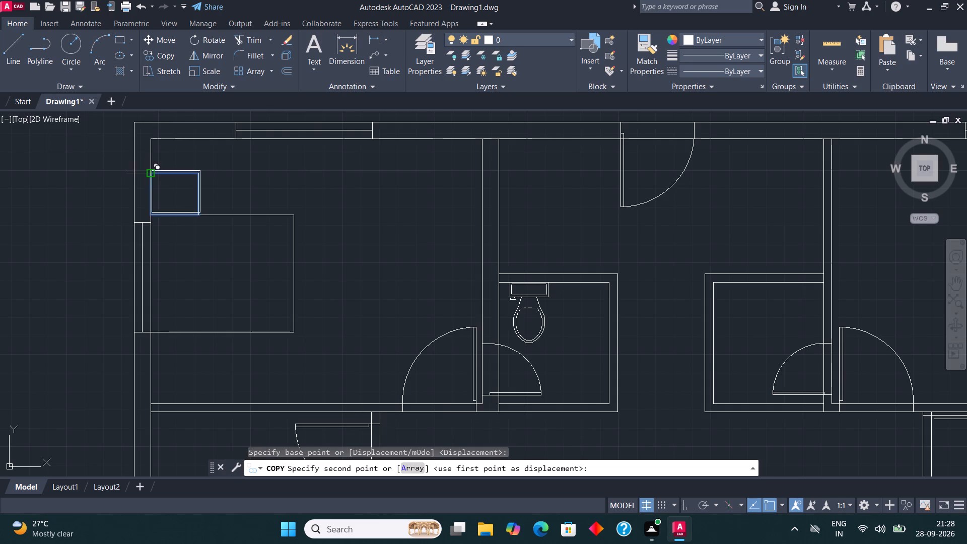
left_click(152, 331)
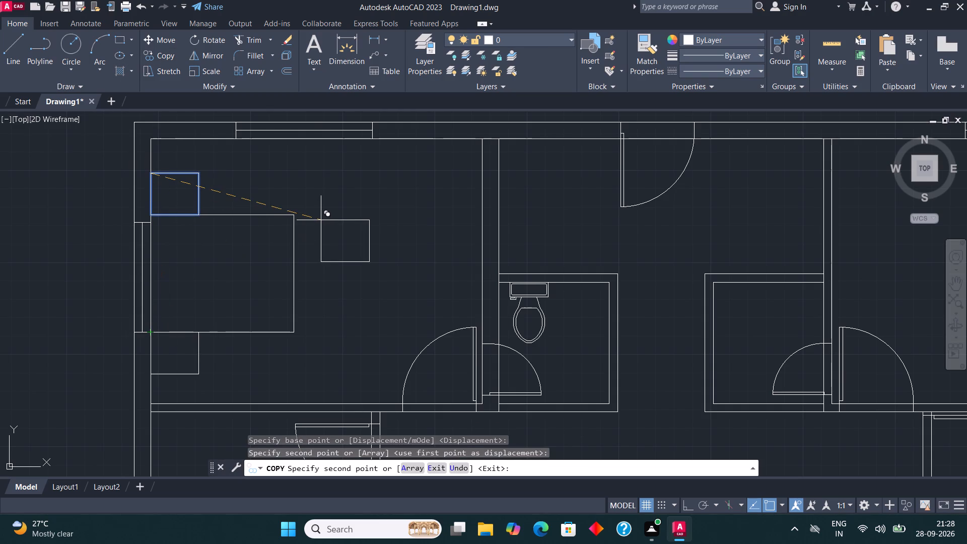
key("Escape")
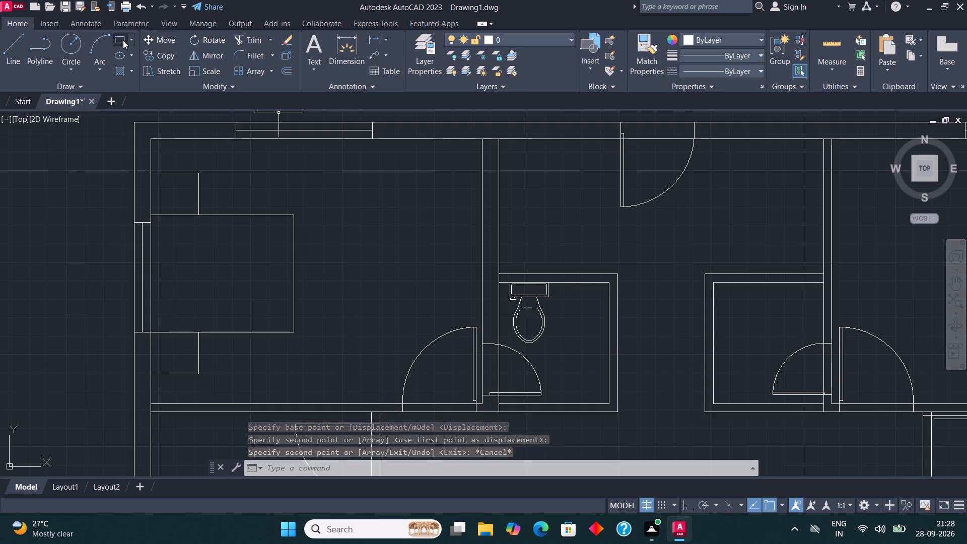
Draw a small upright rectangular pillow near the bed's head in its lower half and copy it to the upper half.
left_click(123, 40)
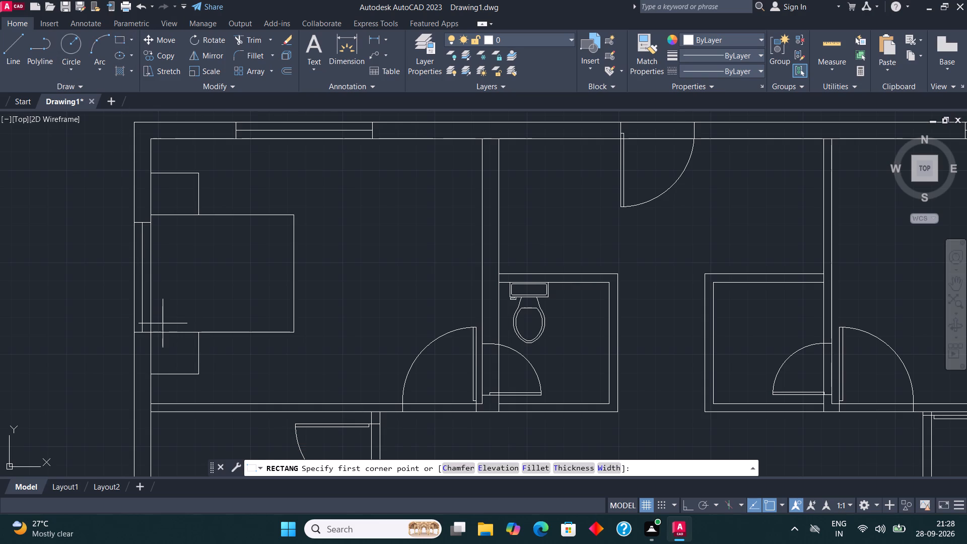
left_click(163, 323)
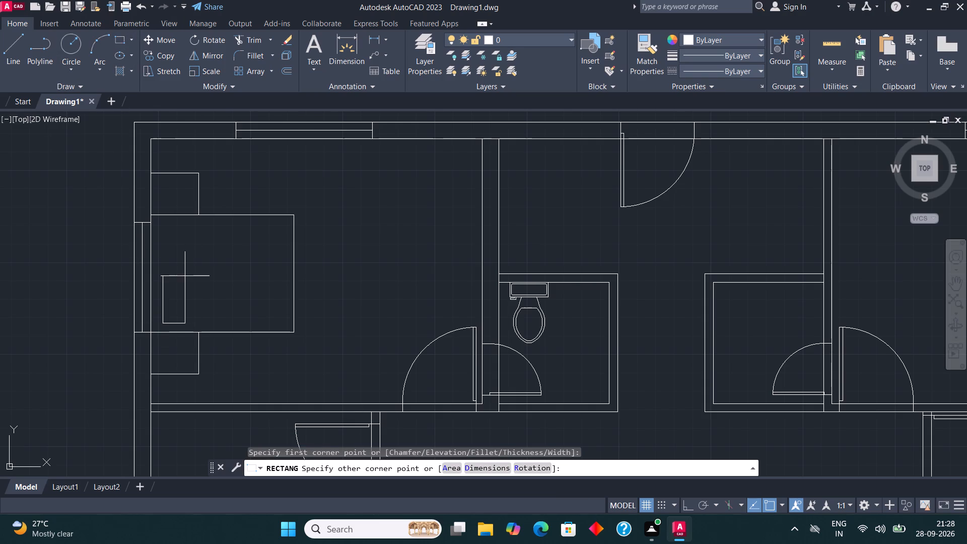
left_click(187, 280)
left_click(176, 281)
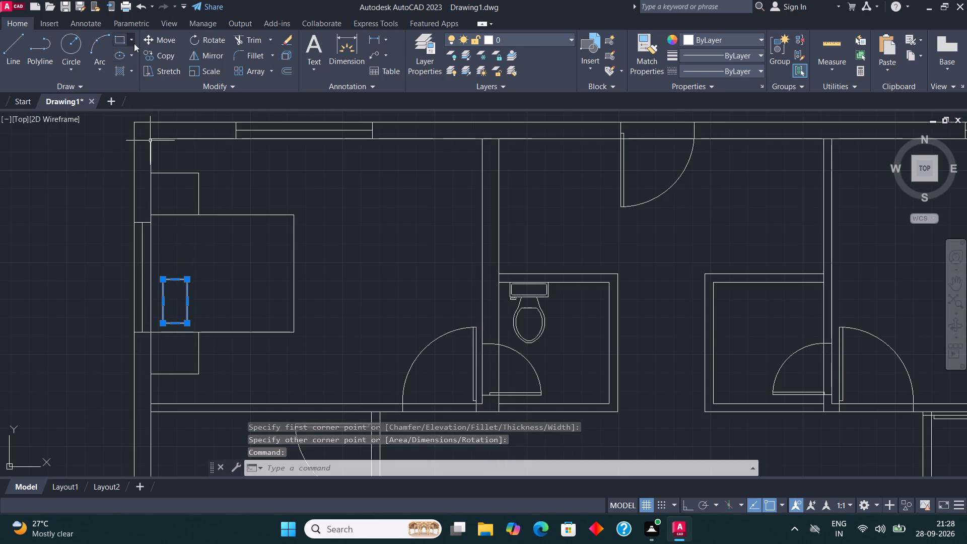
left_click(160, 53)
left_click(175, 304)
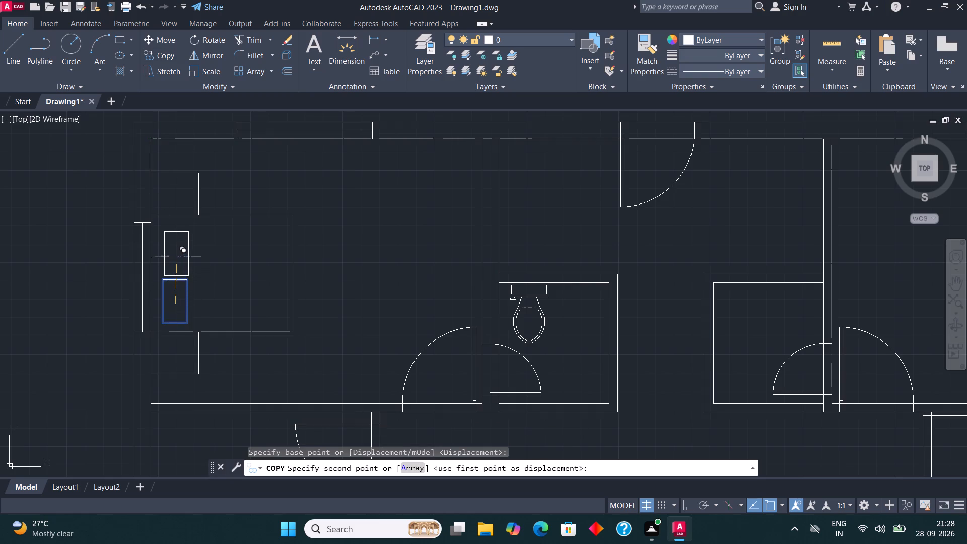
left_click(176, 252)
key("Escape")
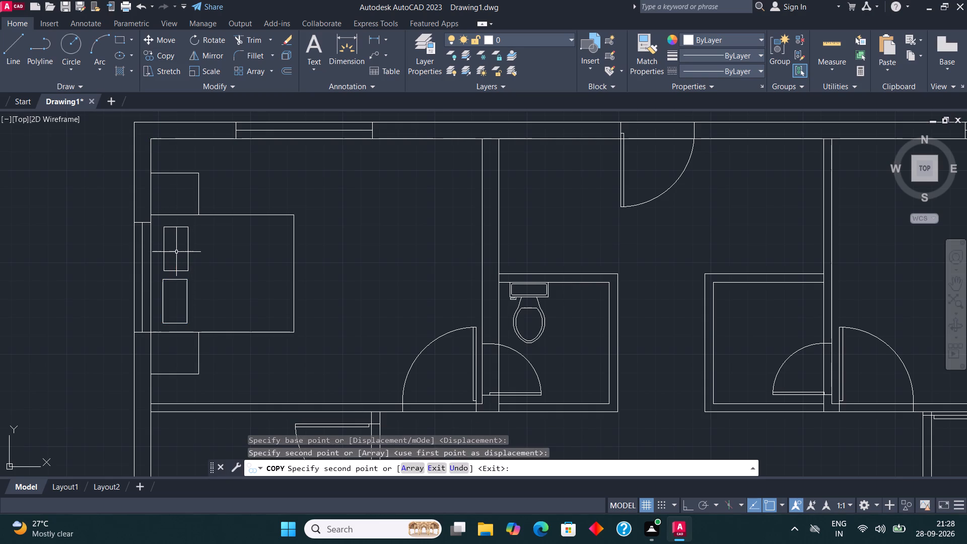
Draw a slanted blanket line across the bed beside the pillows, with a small triangular fold at its upper end.
left_click(11, 42)
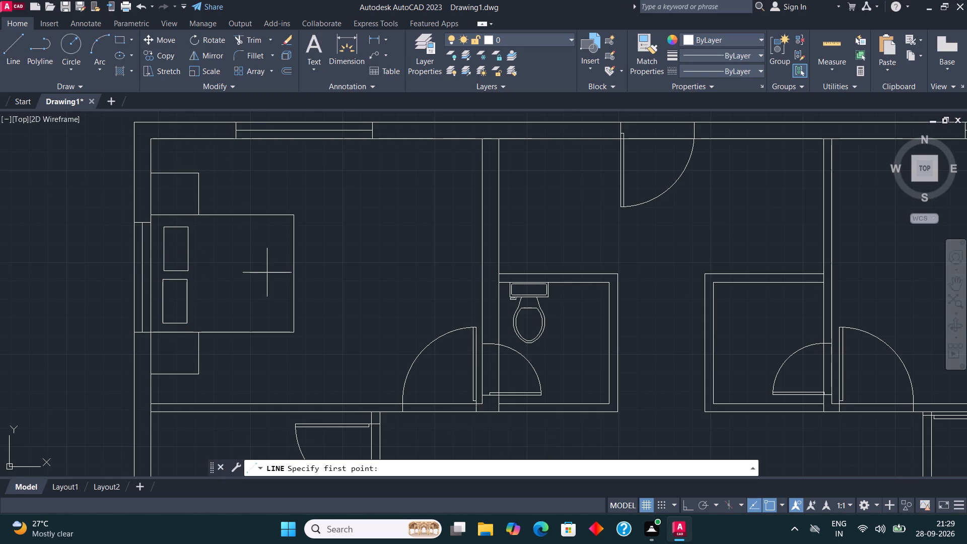
left_click(215, 330)
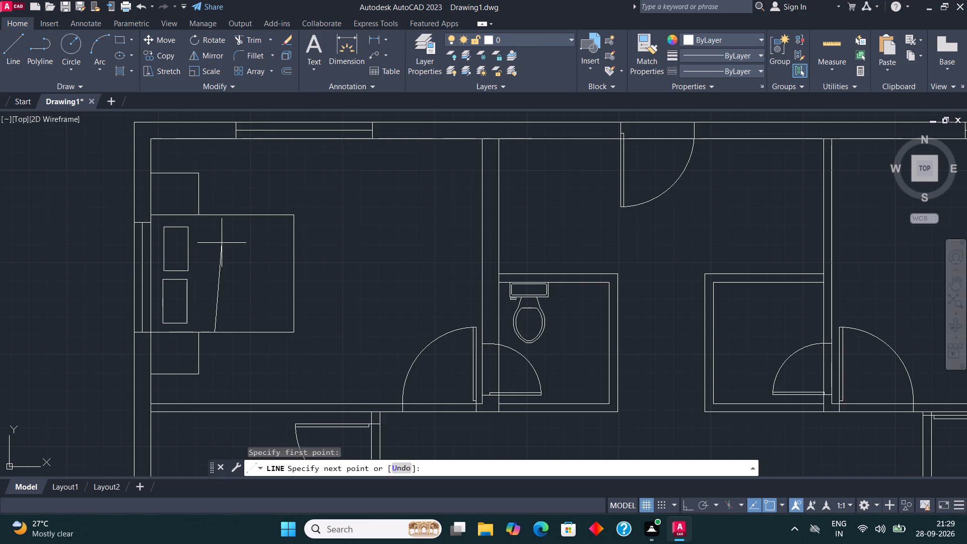
left_click(231, 214)
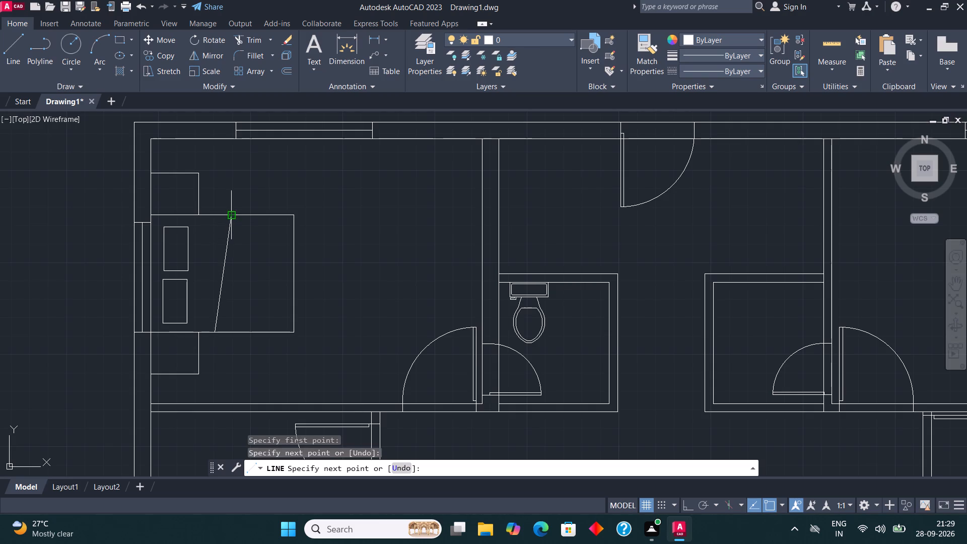
left_click(250, 234)
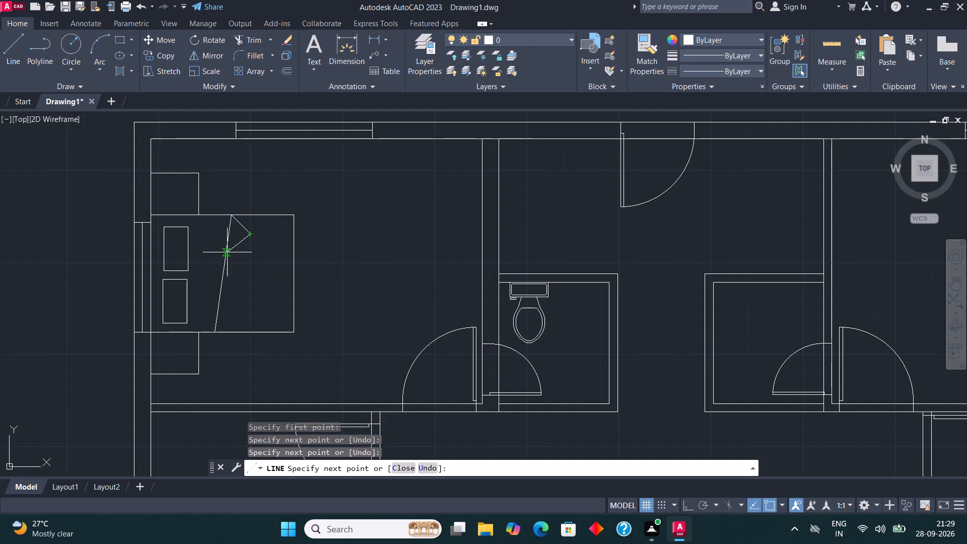
left_click(227, 252)
key("Escape")
Draw a narrow upright rectangle against the right partition of the upper-left bedroom, opposite the bed and above the door.
scroll(261, 203, "down", 2)
scroll(287, 207, "up", 1)
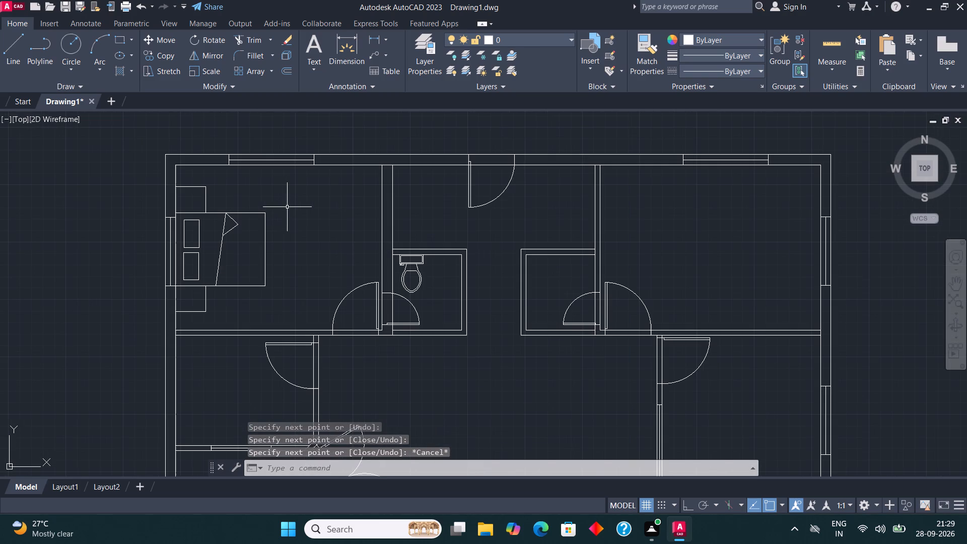
scroll(287, 207, "up", 1)
scroll(286, 211, "down", 1)
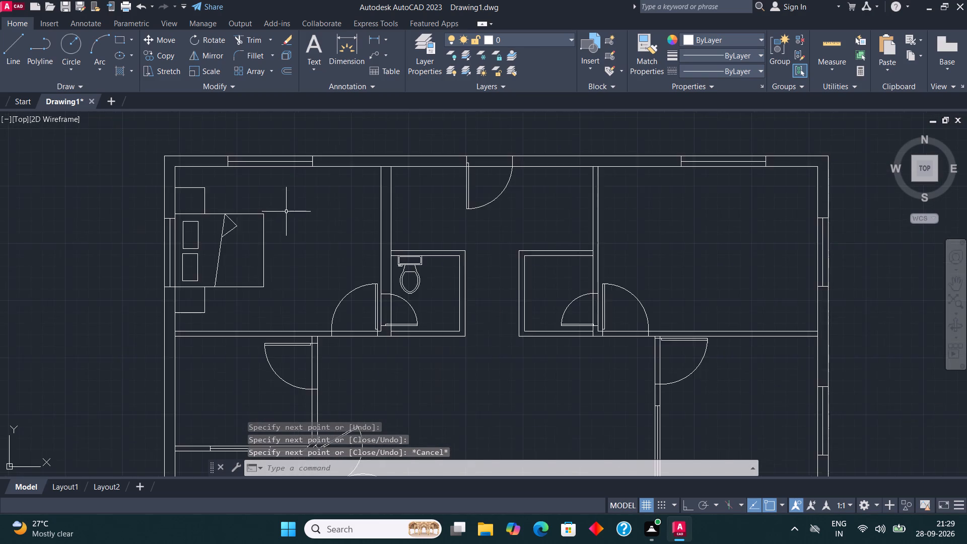
scroll(286, 212, "down", 2)
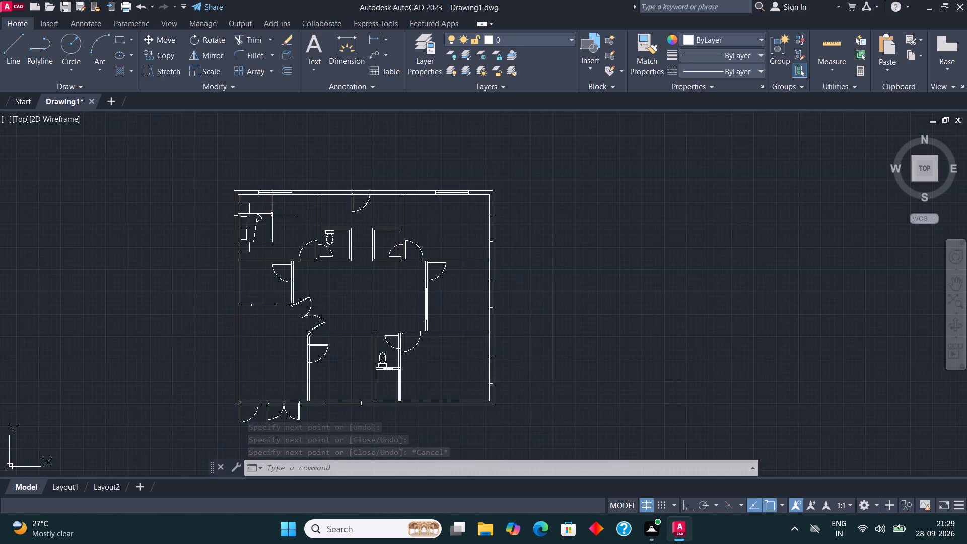
scroll(276, 190, "up", 1)
scroll(348, 241, "up", 1)
left_click(123, 39)
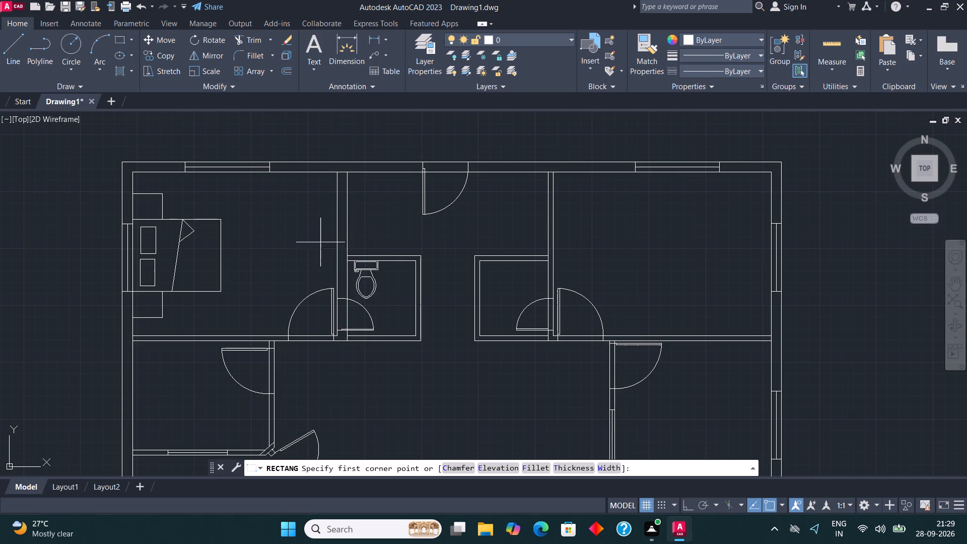
scroll(336, 245, "up", 2)
left_click(334, 152)
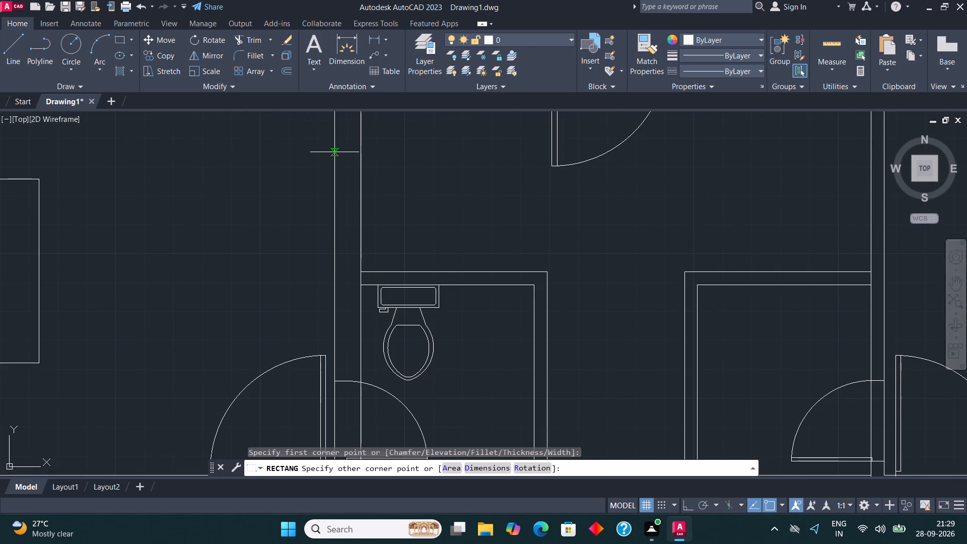
left_click(321, 306)
key("Escape")
scroll(352, 294, "down", 3)
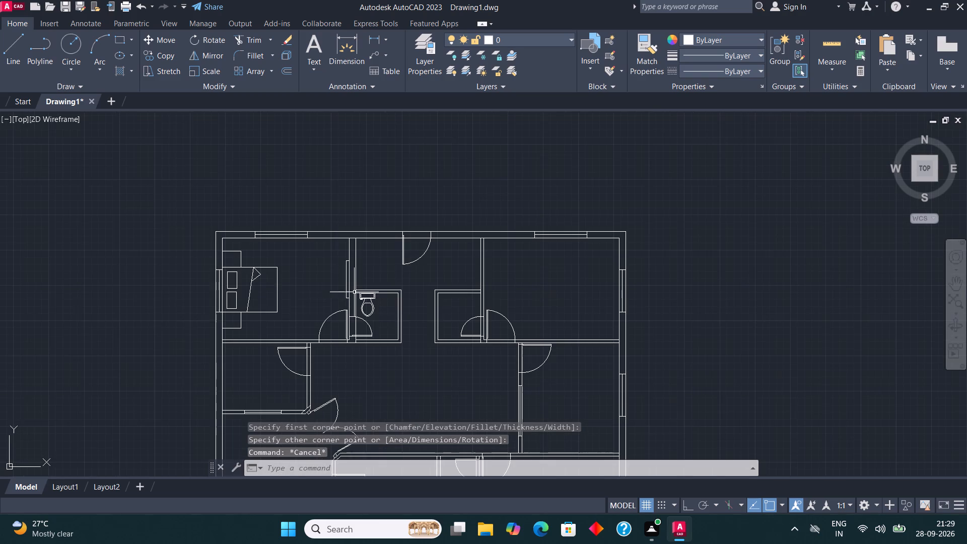
Copy the upper-left bedroom's bed, pillows, blanket lines and bedside tables to the empty space right of the plan.
scroll(236, 314, "up", 2)
left_click(285, 337)
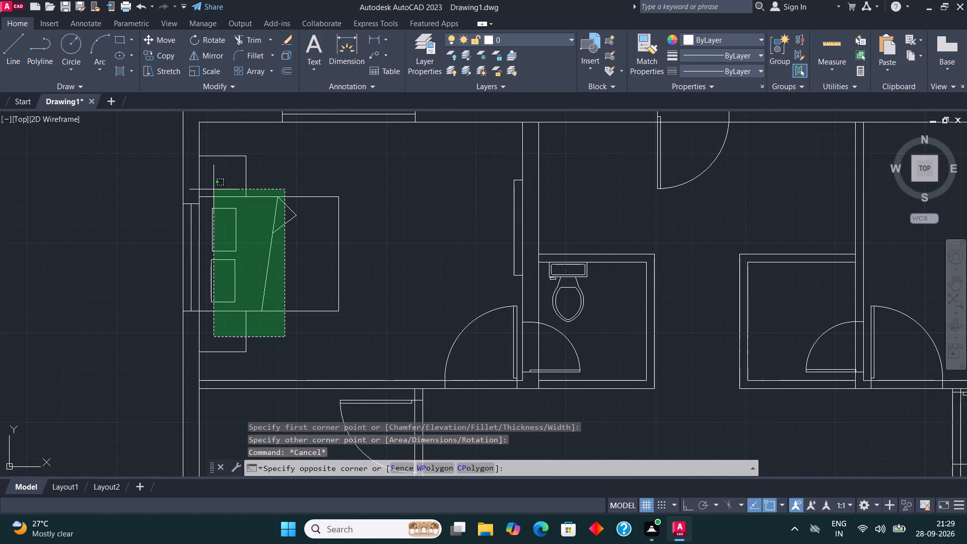
left_click(211, 181)
scroll(271, 225, "down", 2)
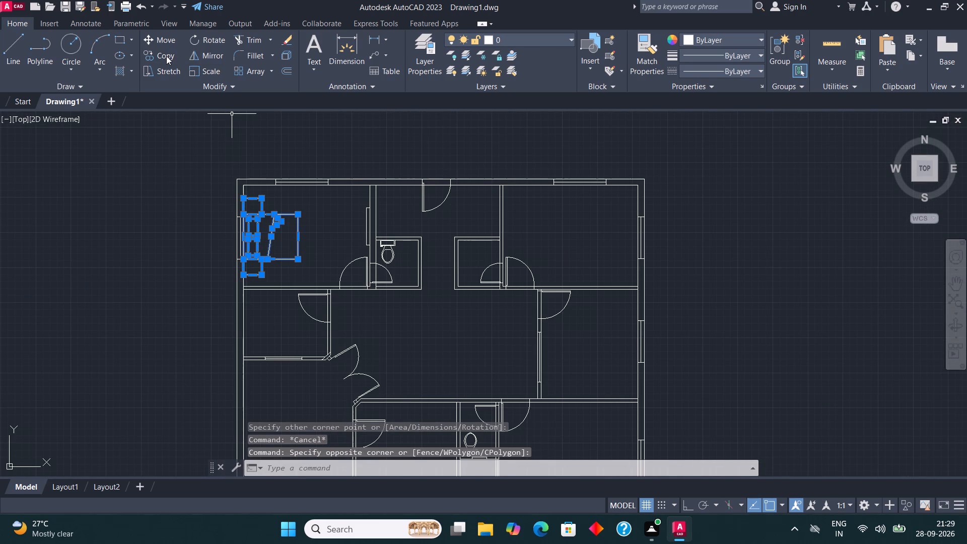
left_click(166, 56)
left_click(270, 243)
scroll(232, 234, "down", 3)
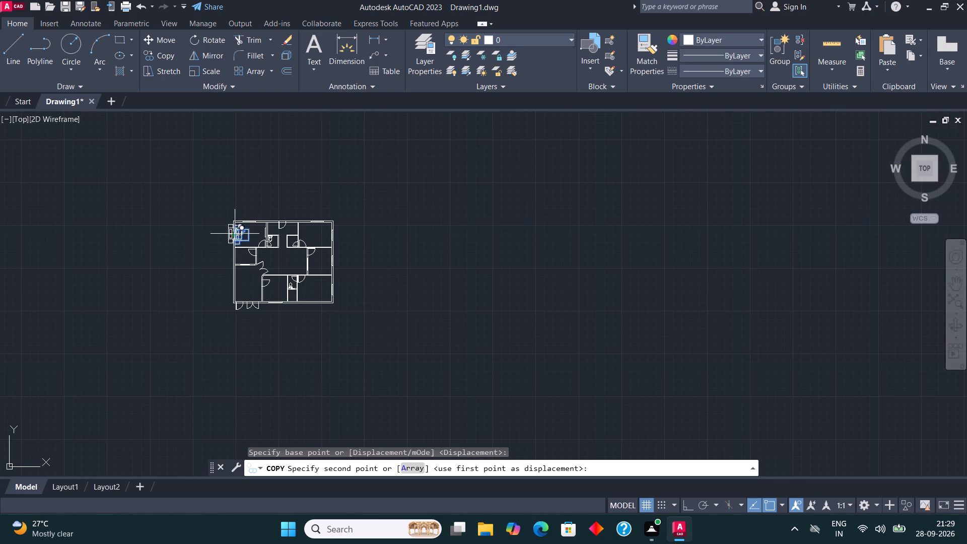
scroll(408, 249, "up", 3)
left_click(388, 250)
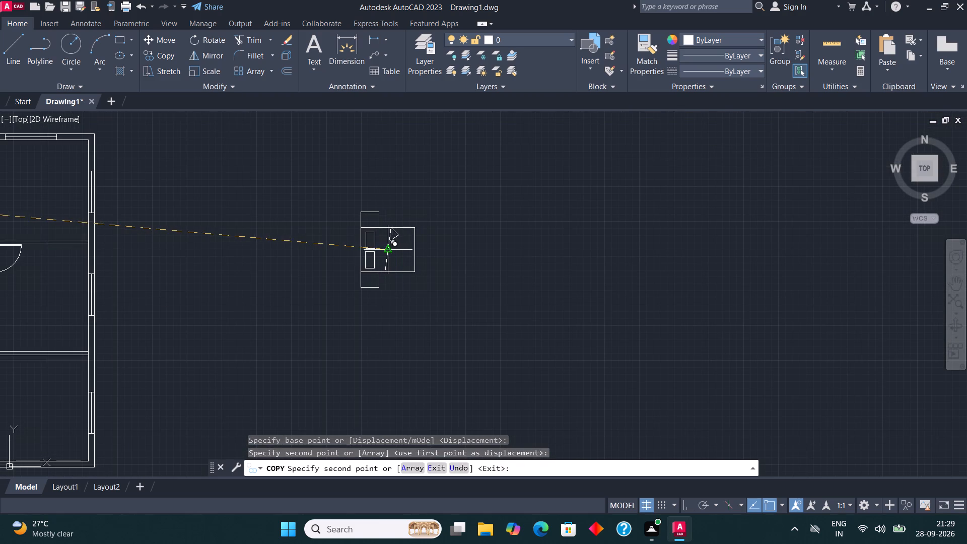
key("Escape")
Rotate the copied bed set outside the plan by 180° so its head faces right.
left_click(438, 311)
left_click(330, 181)
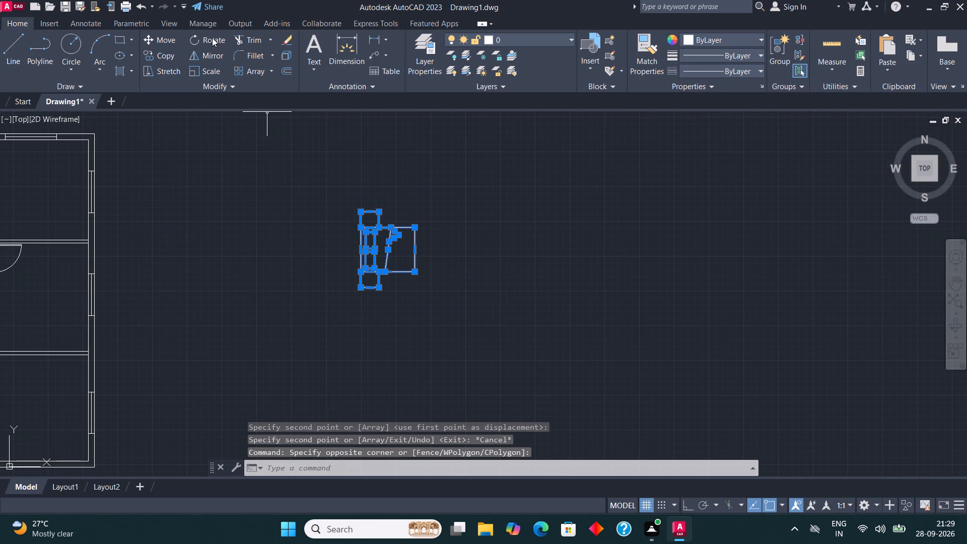
left_click(212, 38)
left_click(434, 244)
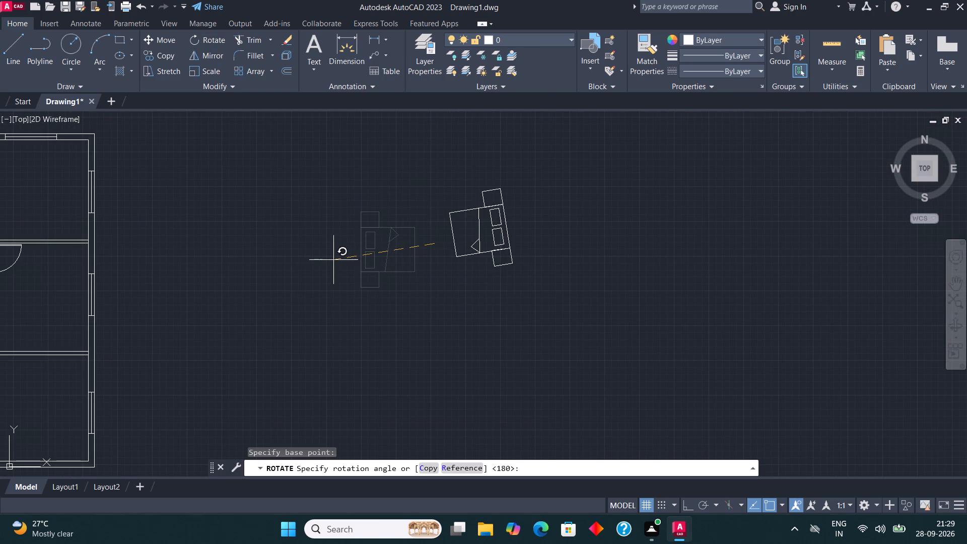
key("F8")
left_click(332, 256)
Copy the rotated bed set into the upper-right bedroom, its bedside tables and head against the right exterior wall.
left_click(541, 315)
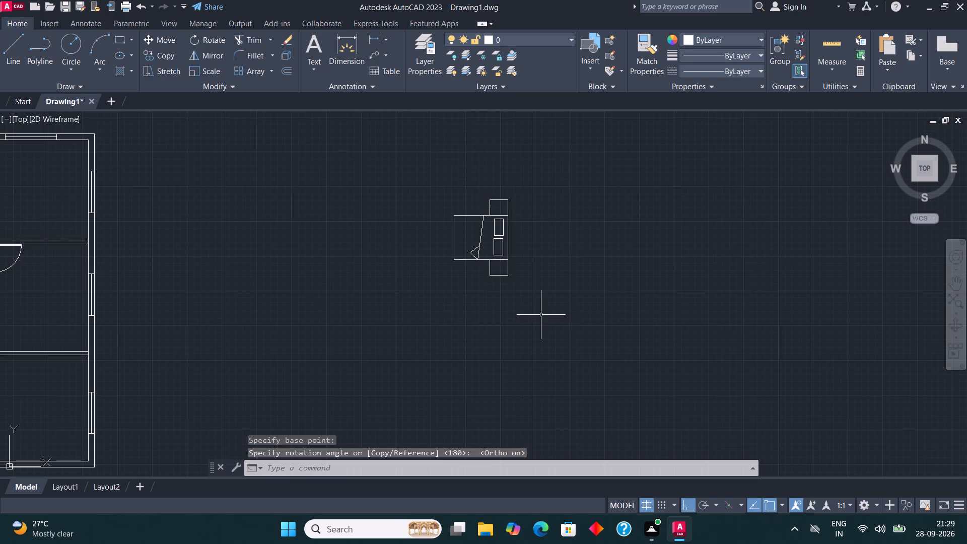
left_click(437, 175)
left_click(170, 57)
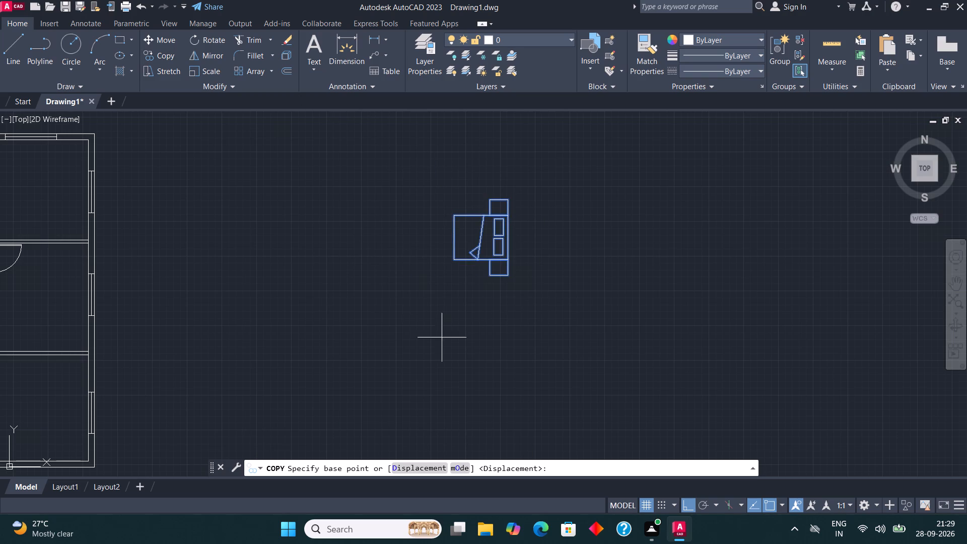
left_click(506, 201)
scroll(540, 307, "down", 2)
scroll(336, 252, "up", 3)
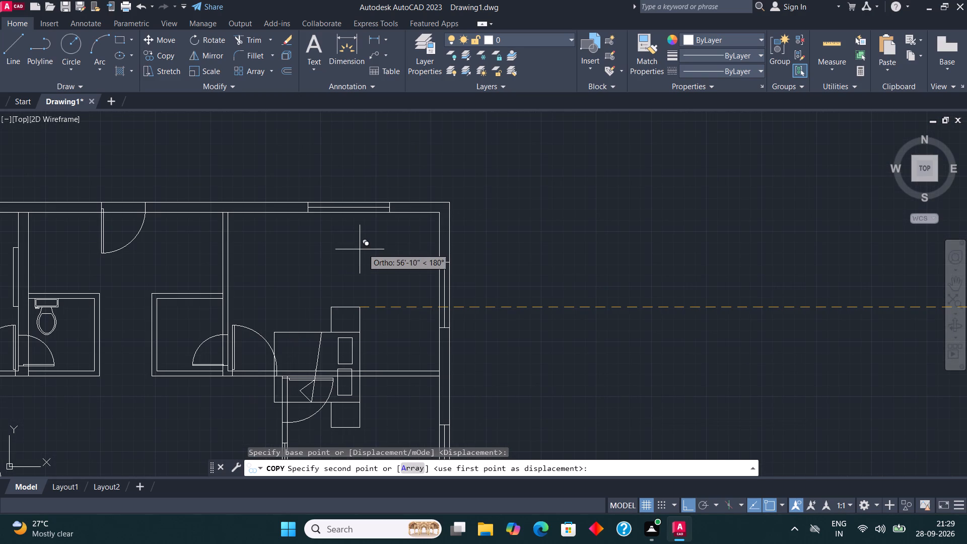
key("F8")
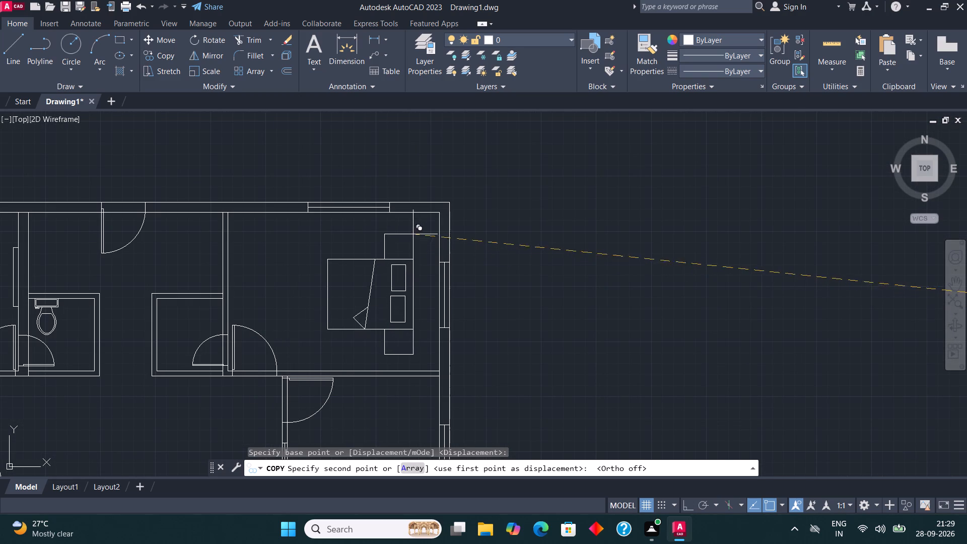
left_click(438, 233)
Place two further copies of the rotated bed set against the right exterior wall in the middle-right and lower-right bedrooms.
scroll(455, 192, "down", 2)
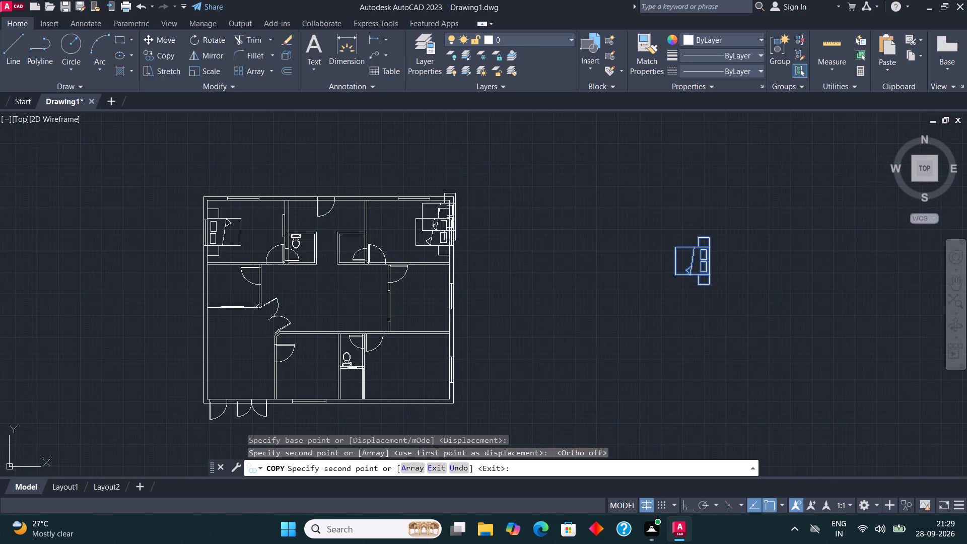
scroll(434, 270, "up", 3)
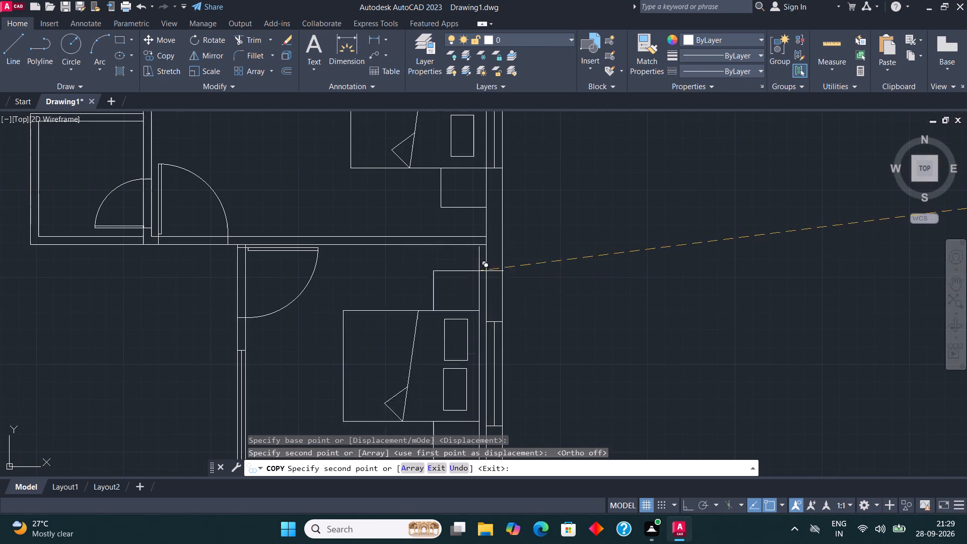
scroll(479, 270, "down", 5)
scroll(477, 286, "up", 5)
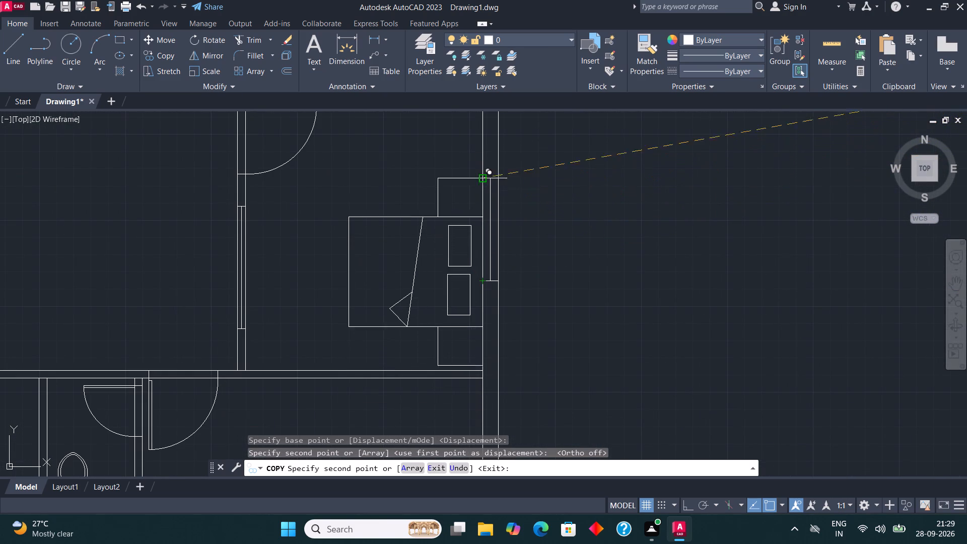
left_click(480, 177)
scroll(517, 146, "down", 3)
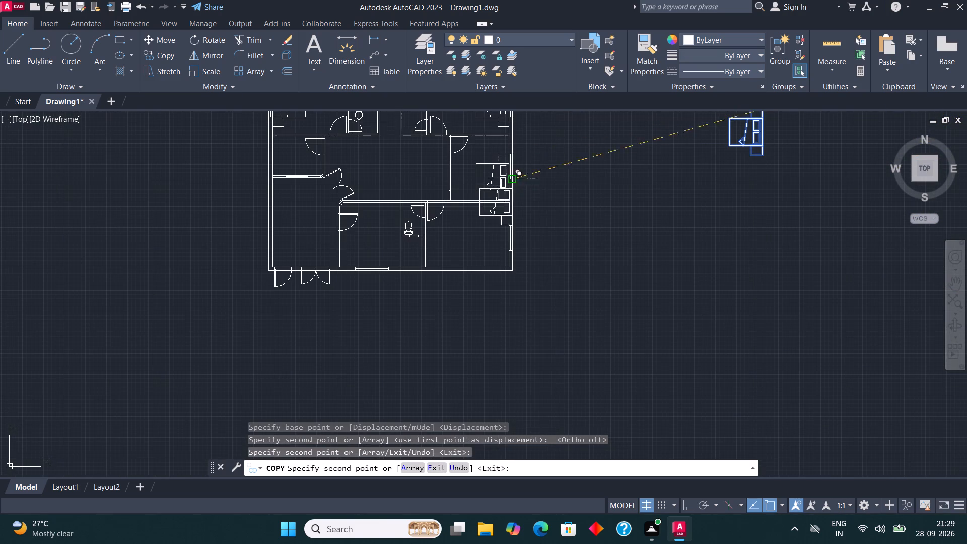
scroll(502, 219, "up", 3)
left_click(523, 202)
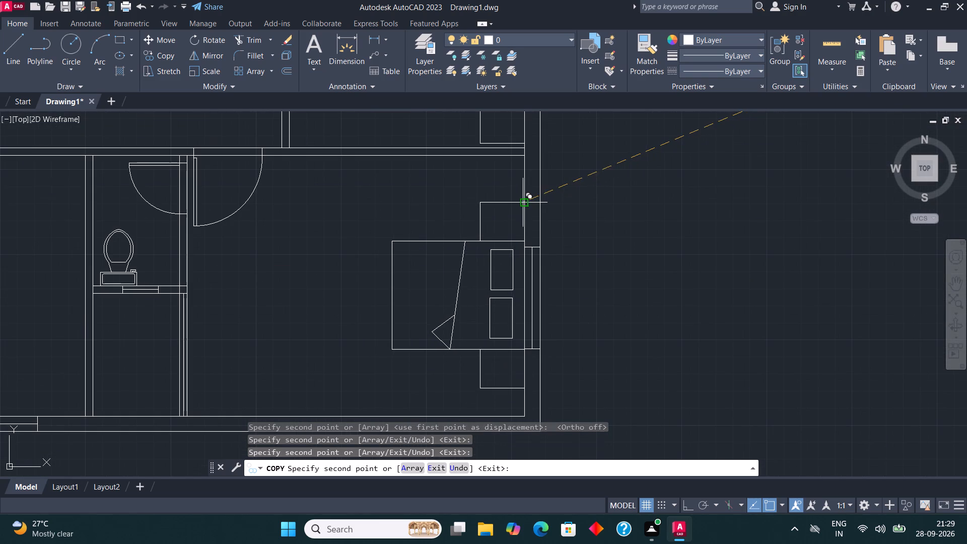
scroll(428, 205, "down", 2)
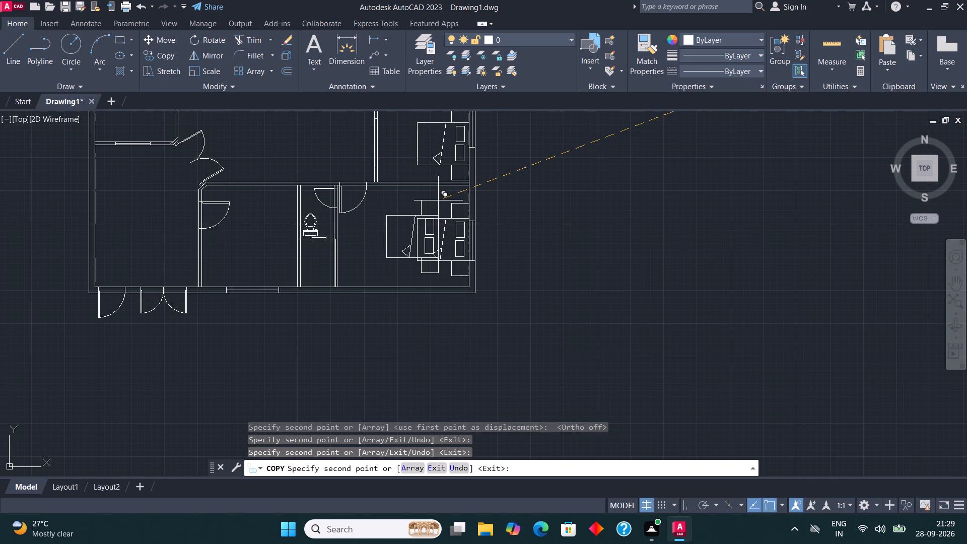
scroll(438, 200, "down", 2)
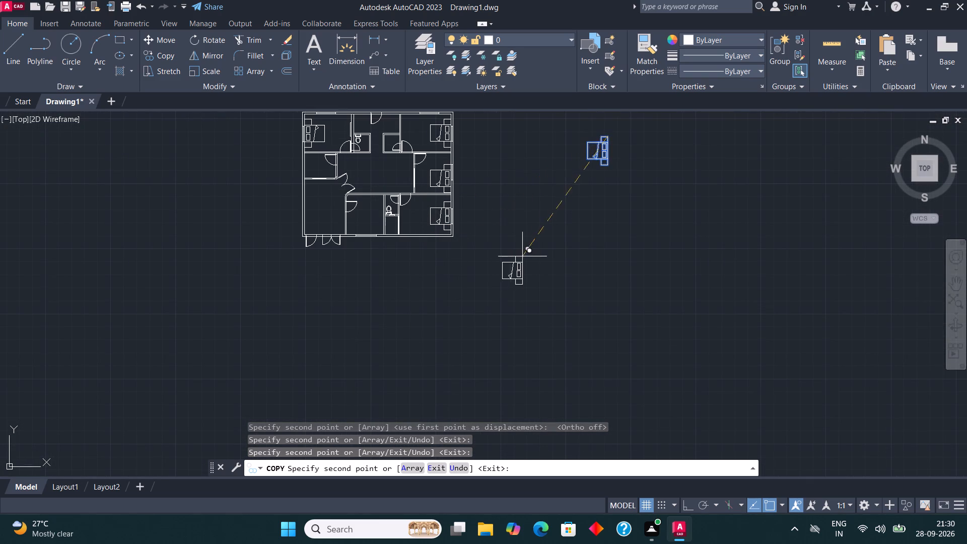
key("Escape")
Draw an upright rectangle in the lower-middle room, slightly away from the partition shared with the toilet.
scroll(369, 184, "up", 3)
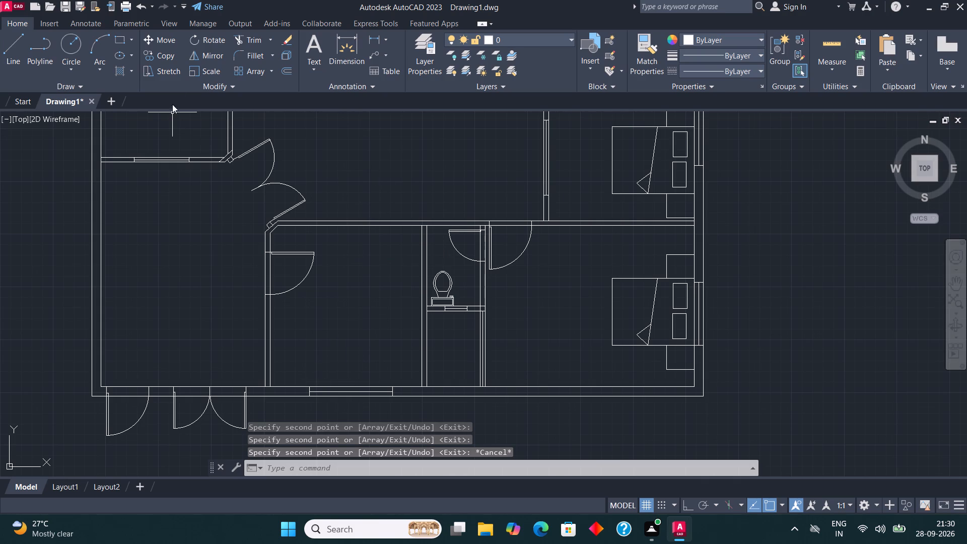
left_click(113, 37)
scroll(466, 197, "down", 2)
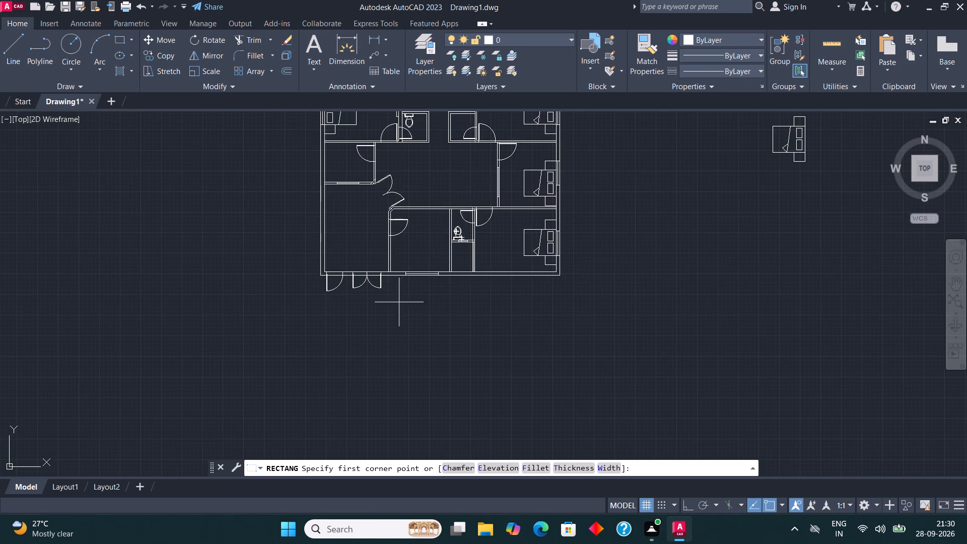
scroll(358, 302, "up", 3)
scroll(498, 239, "up", 1)
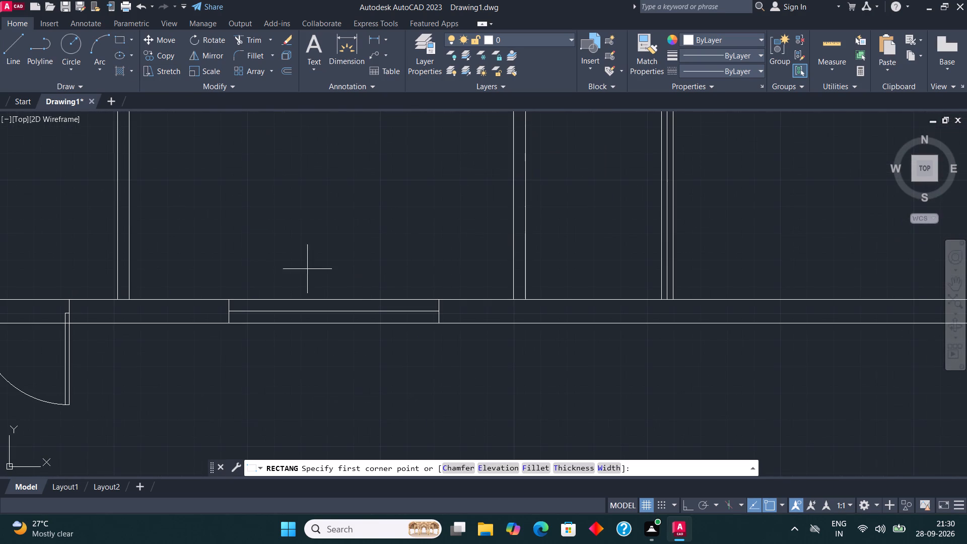
left_click(122, 38)
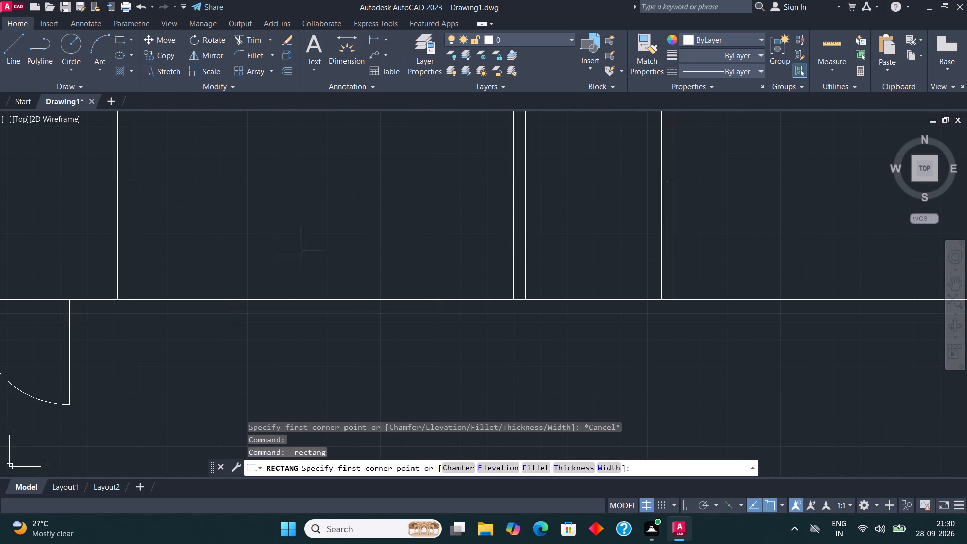
scroll(342, 313, "down", 2)
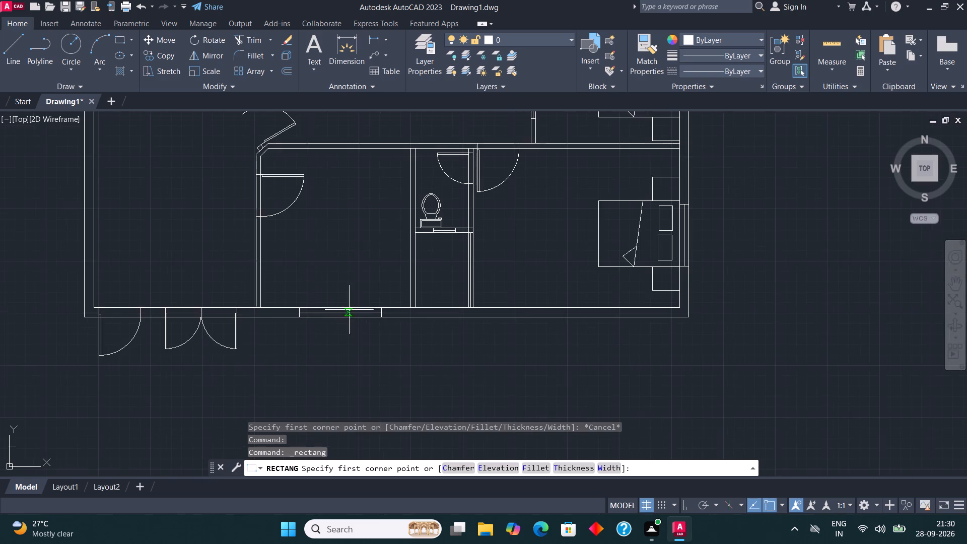
scroll(389, 224, "up", 1)
left_click(403, 174)
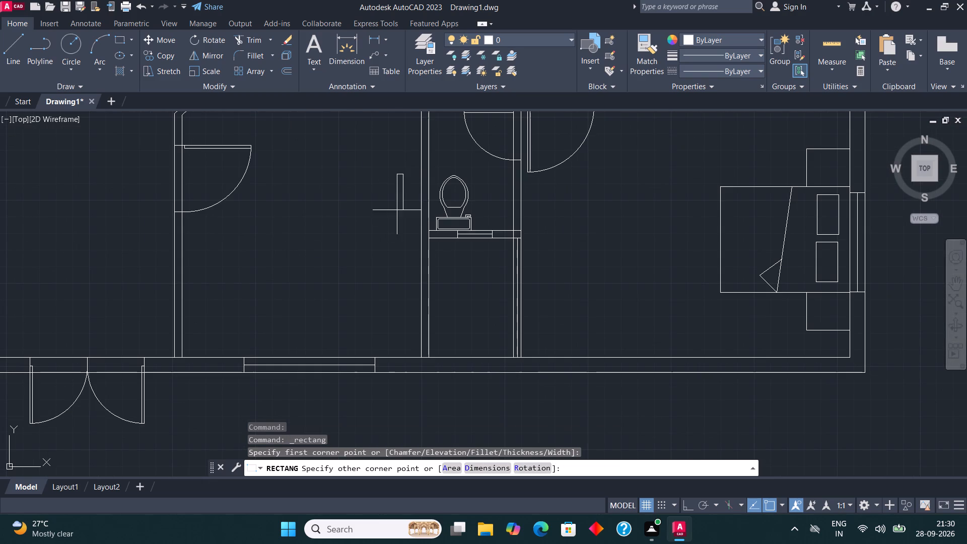
left_click(363, 286)
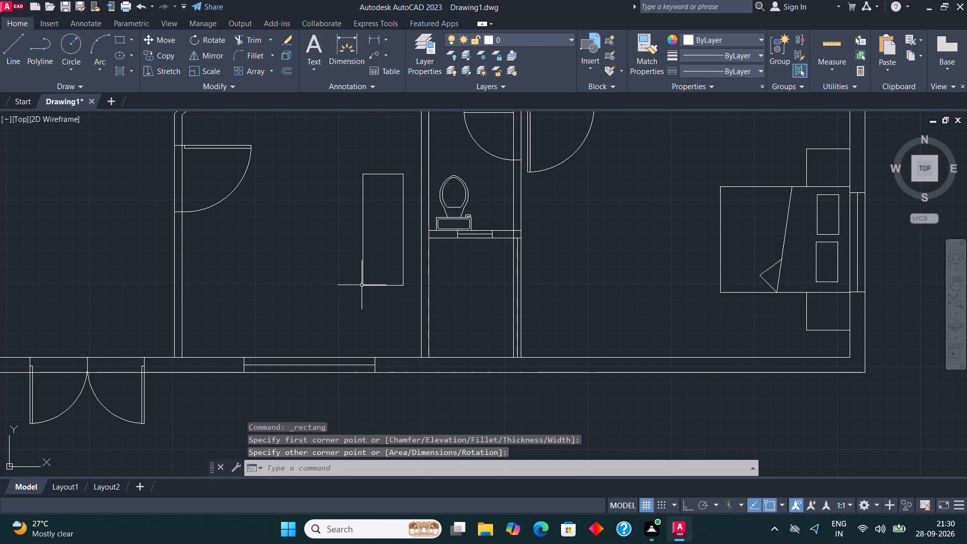
Draw a line outline around the upper, right and lower sides of the rectangle, its right side about 6'4" long.
left_click(11, 47)
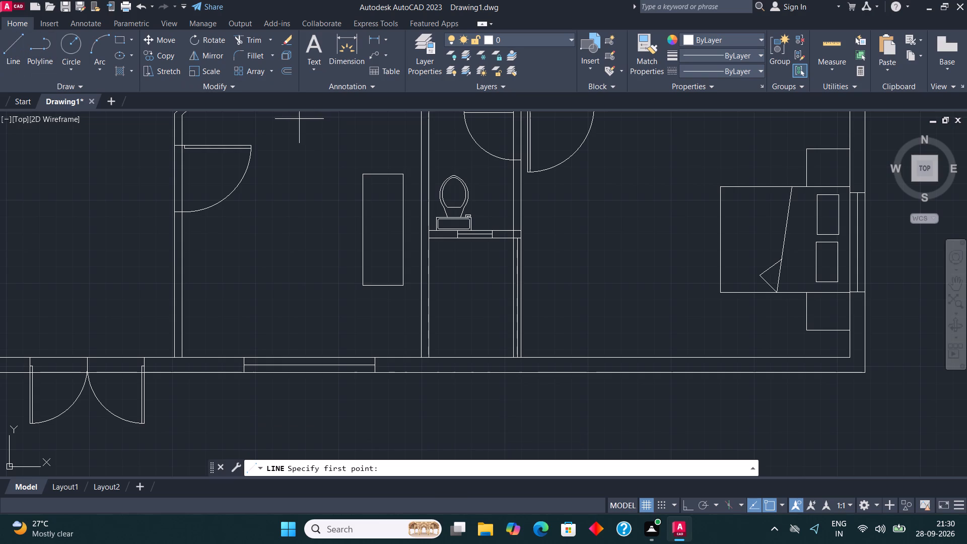
scroll(371, 176, "up", 1)
left_click(356, 172)
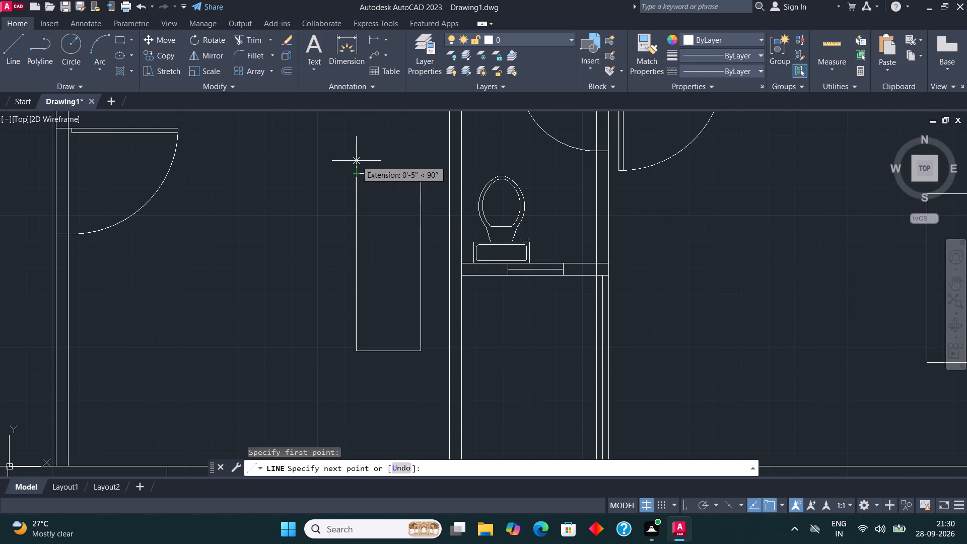
left_click(356, 160)
left_click(431, 164)
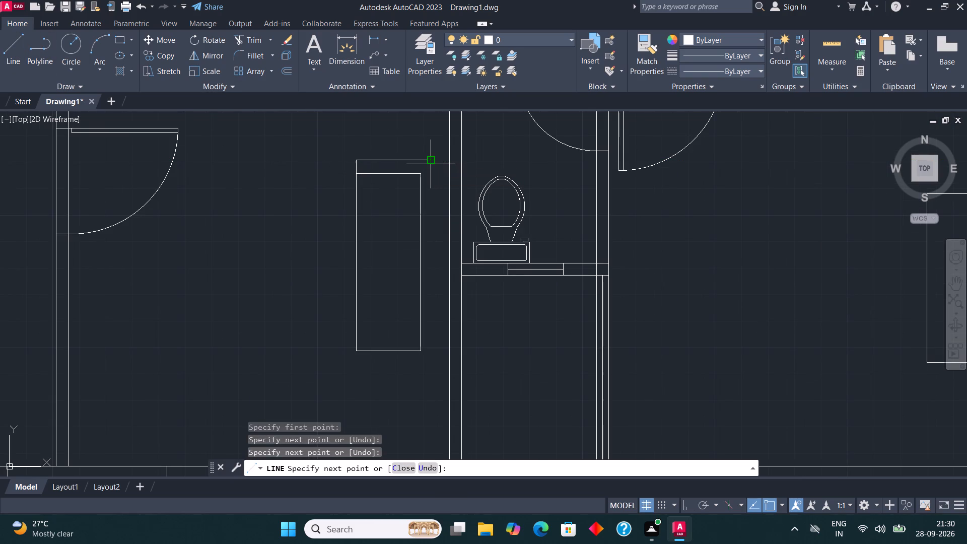
left_click(431, 164)
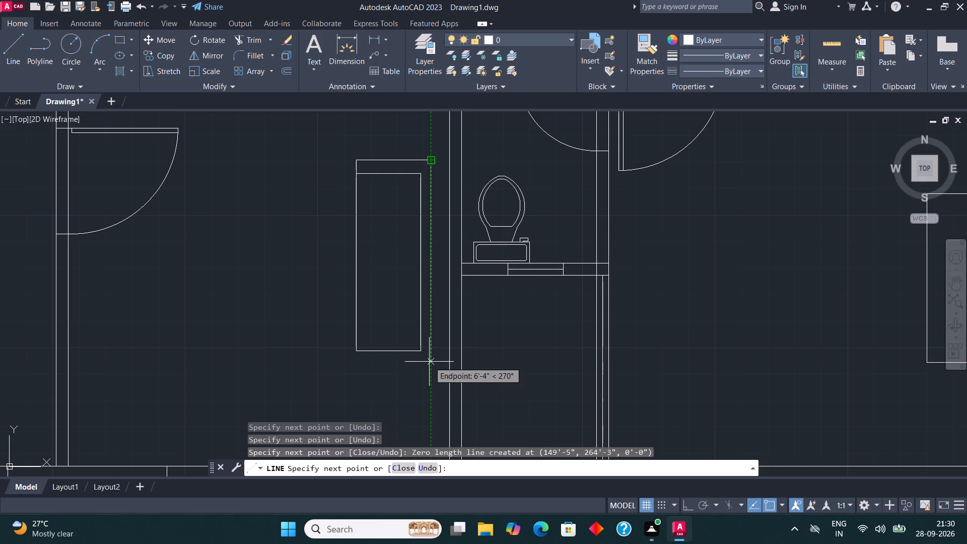
left_click(429, 362)
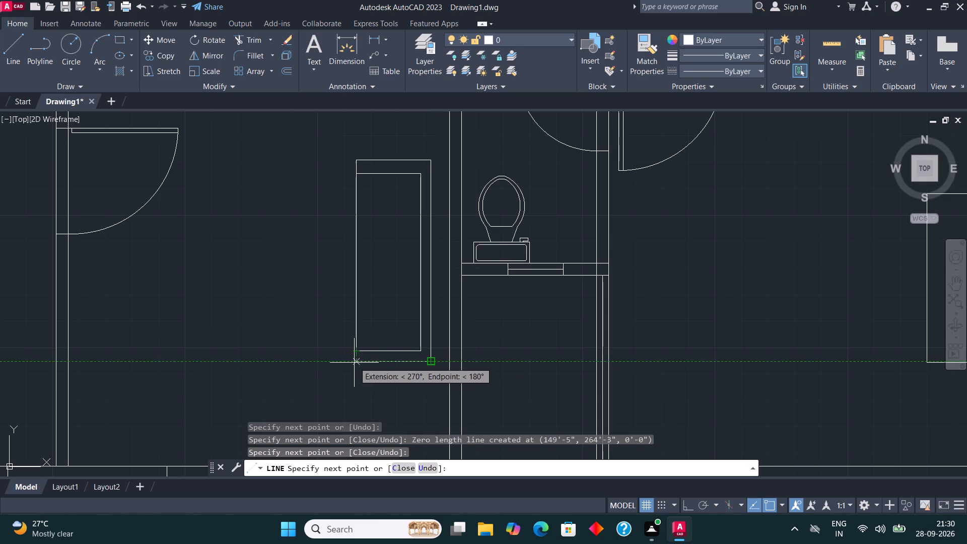
left_click(354, 363)
left_click(359, 338)
key("Escape")
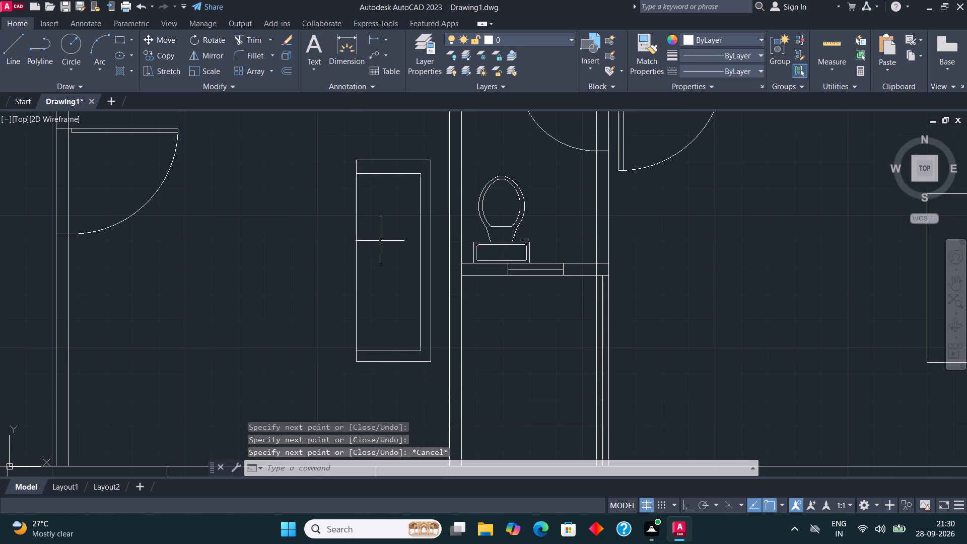
Shift the outline's lower line about 1" downward, away from the rectangle.
left_click(397, 362)
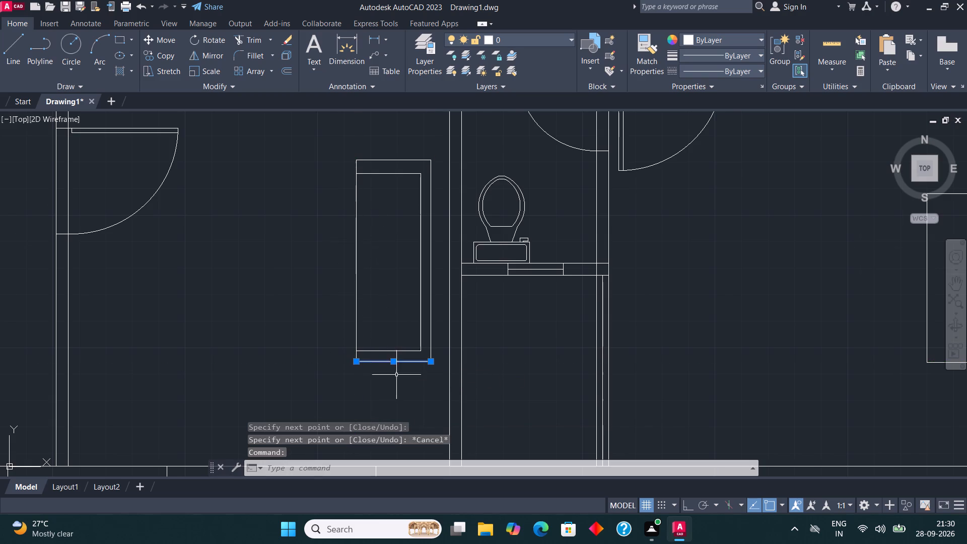
scroll(396, 375, "up", 3)
left_click(376, 325)
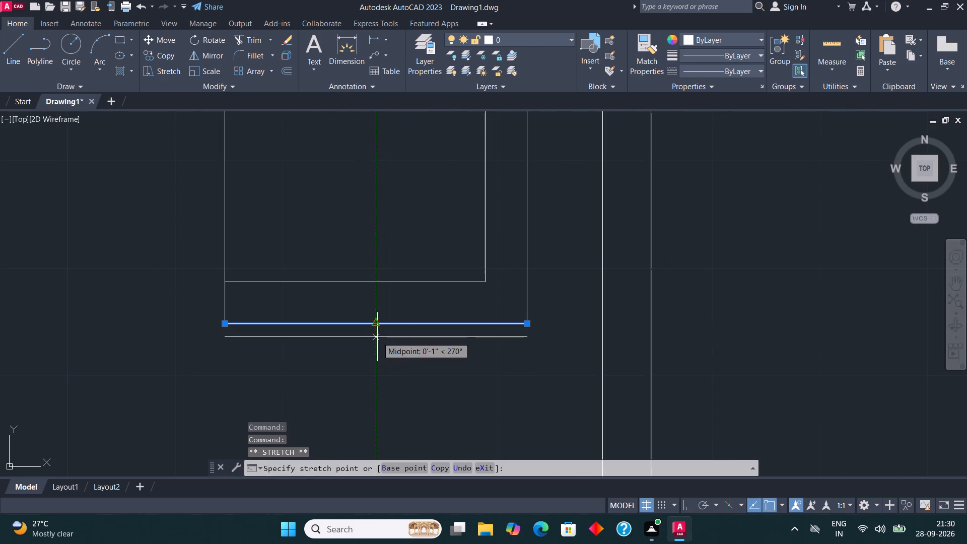
left_click(377, 338)
Fillet the two open lower corners of the outline so its side lines meet the shifted lower line.
left_click(20, 46)
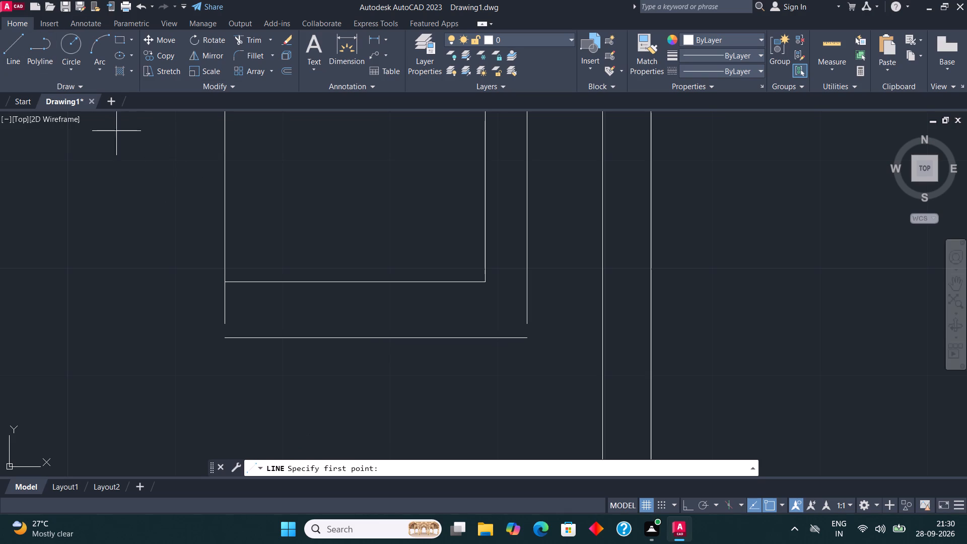
left_click(245, 52)
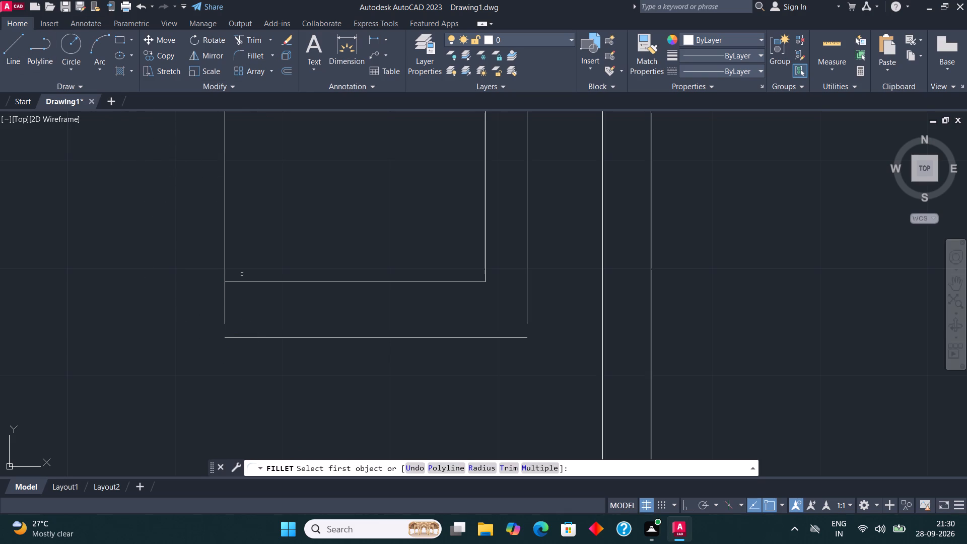
left_click(223, 307)
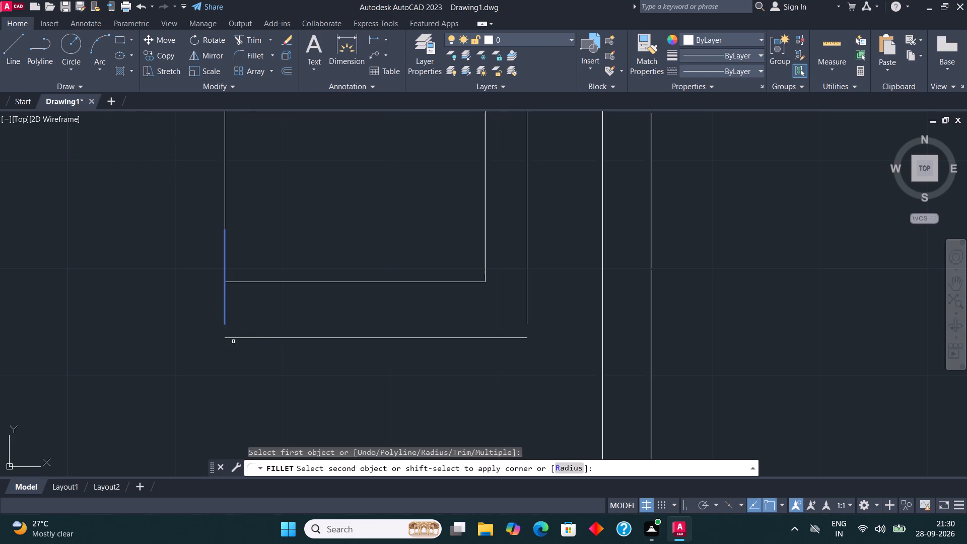
left_click(235, 337)
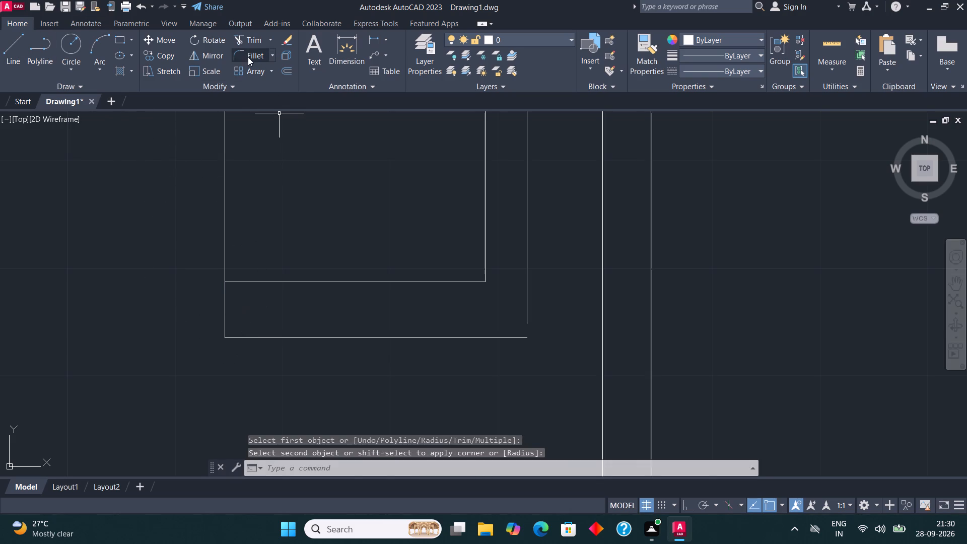
left_click(248, 57)
left_click(528, 285)
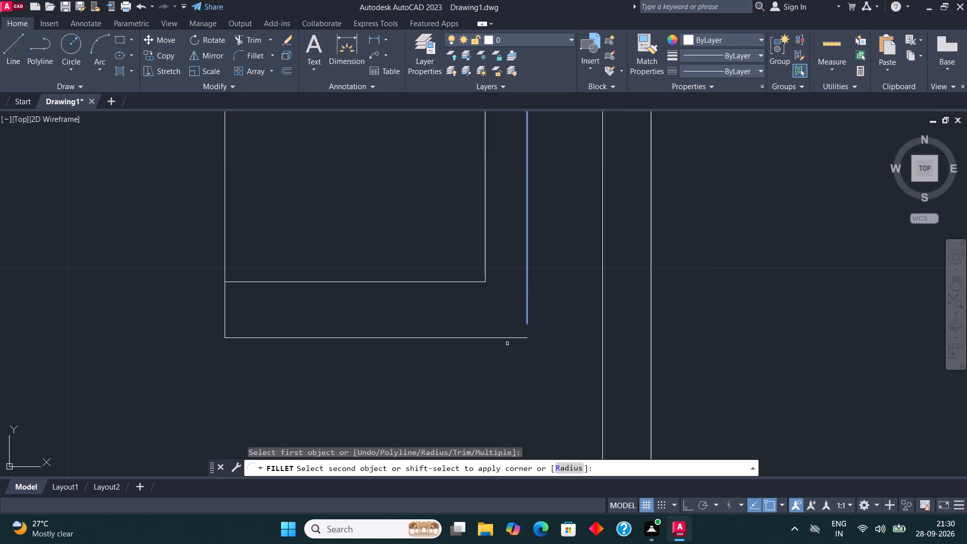
left_click(505, 342)
left_click(503, 340)
left_click(501, 338)
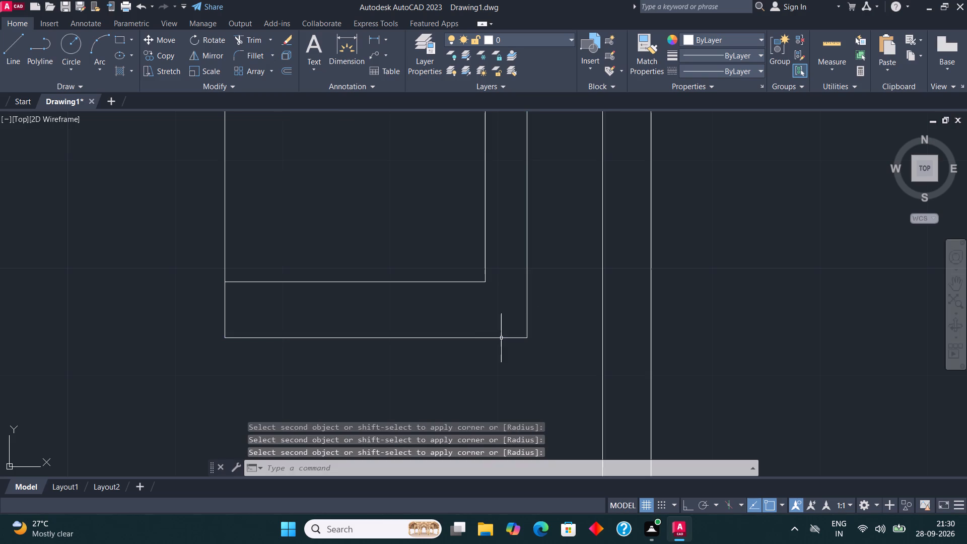
Draw two horizontal divider lines across the sofa's inner rectangle, from its right edge to just past its left edge, with Ortho on.
scroll(503, 331, "down", 3)
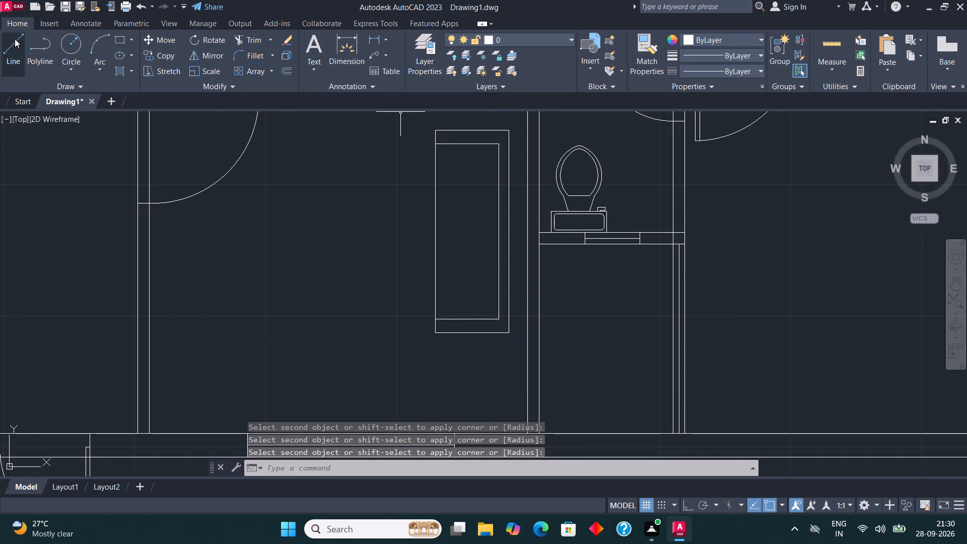
left_click(15, 39)
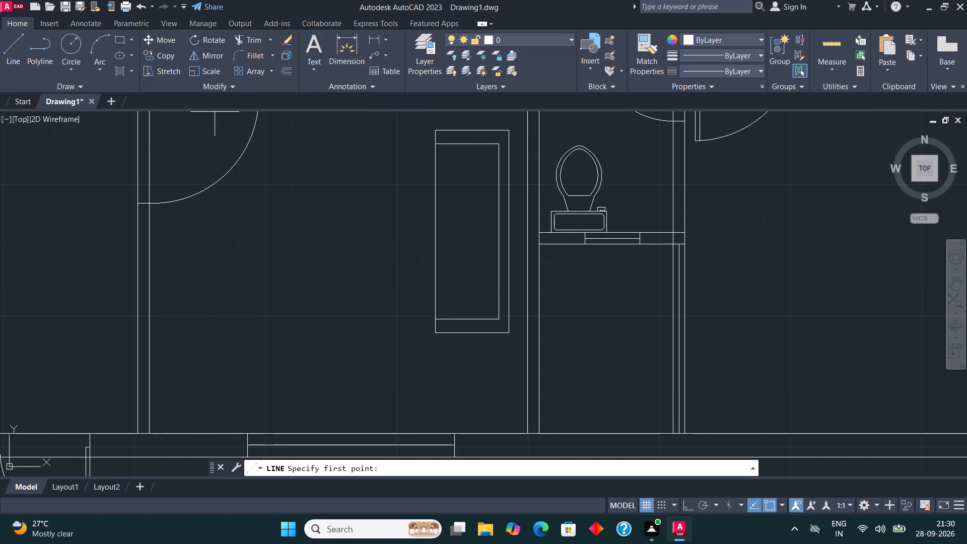
scroll(491, 260, "up", 1)
left_click(504, 251)
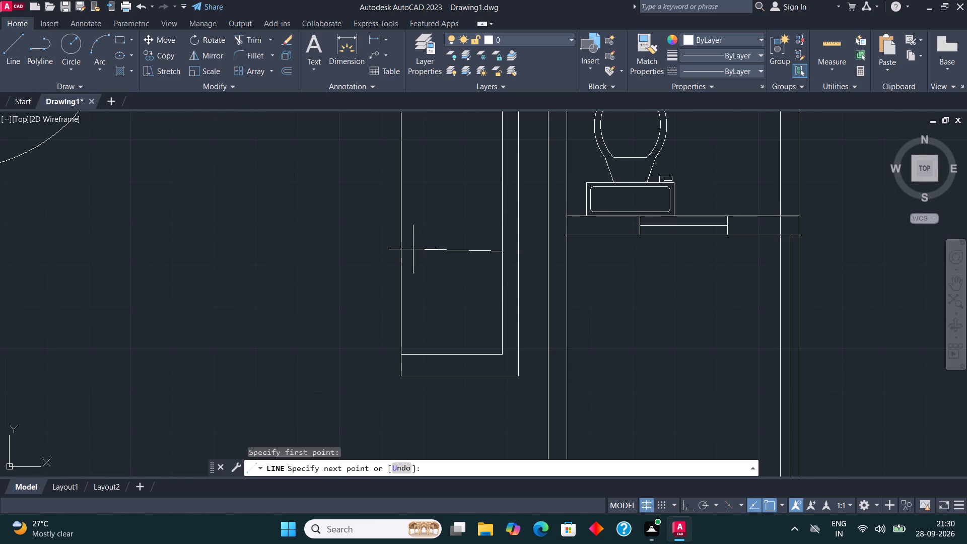
key("F8")
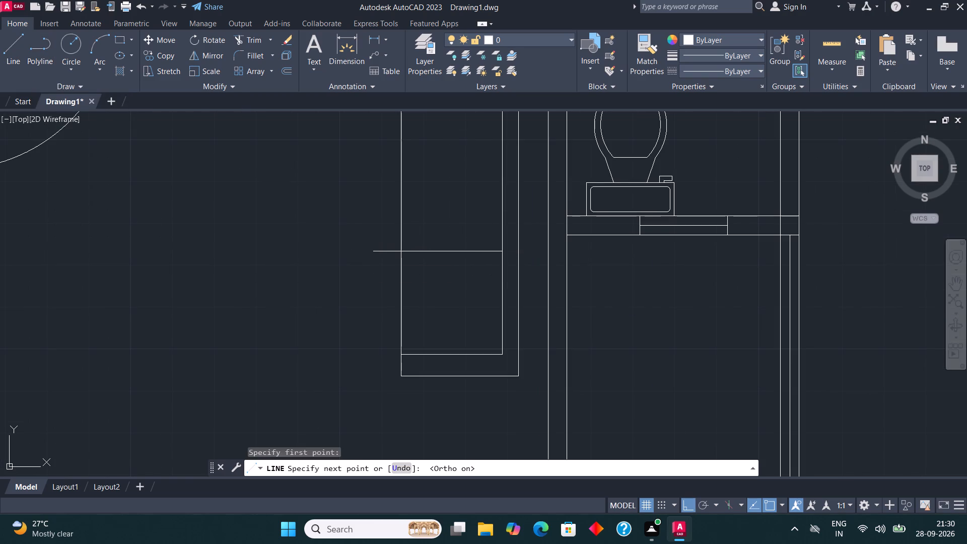
left_click(373, 258)
left_click(22, 38)
scroll(294, 263, "down", 1)
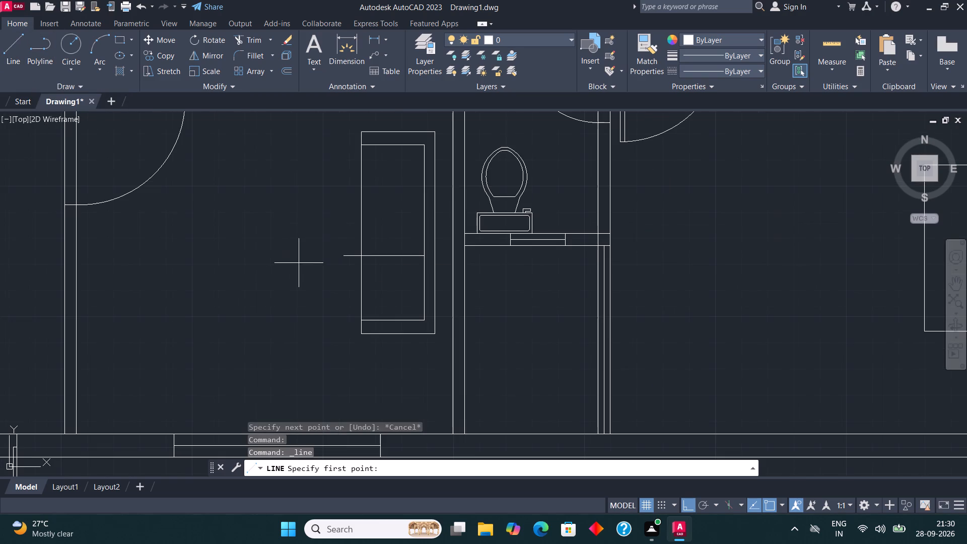
left_click(425, 197)
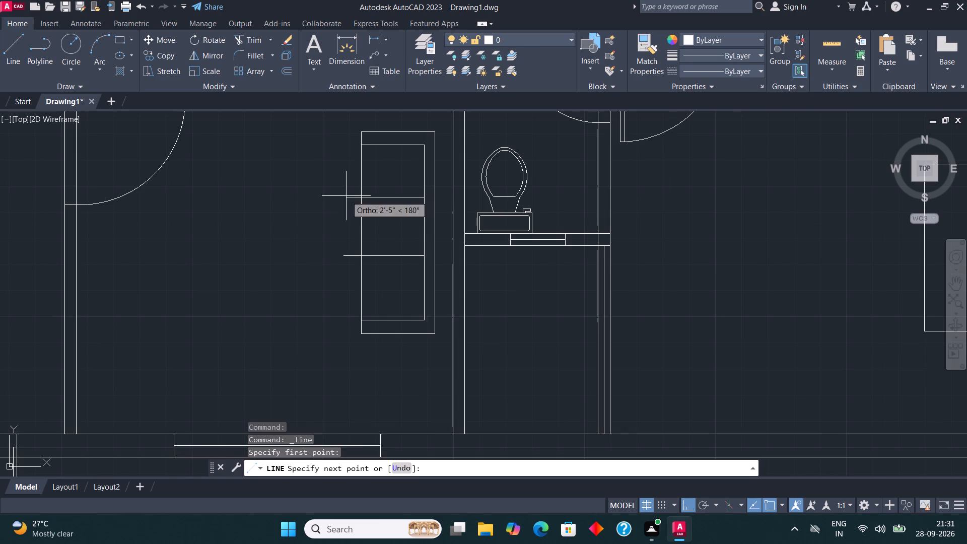
left_click(341, 196)
Trim the ends of both divider lines that project beyond the sofa's left edge.
left_click(255, 35)
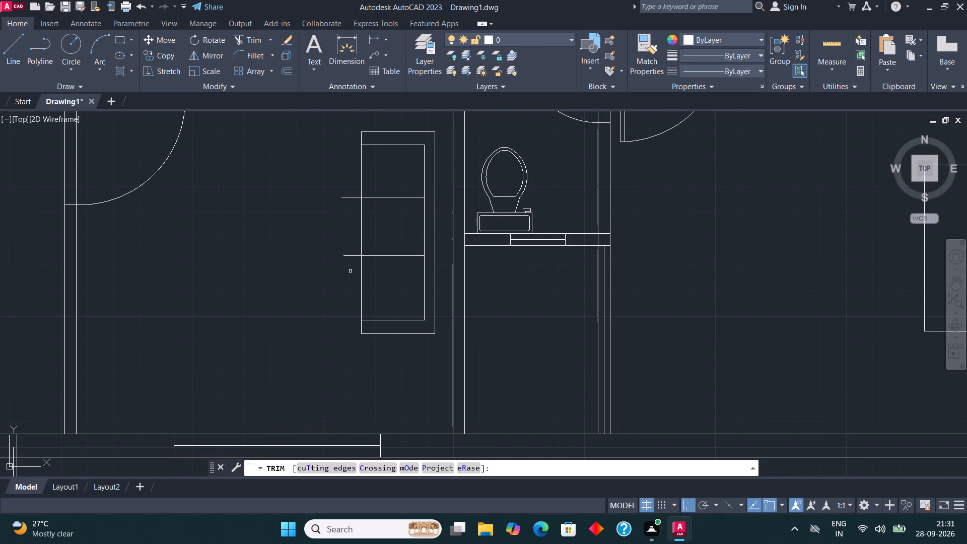
left_click(350, 271)
left_click(350, 167)
key("space")
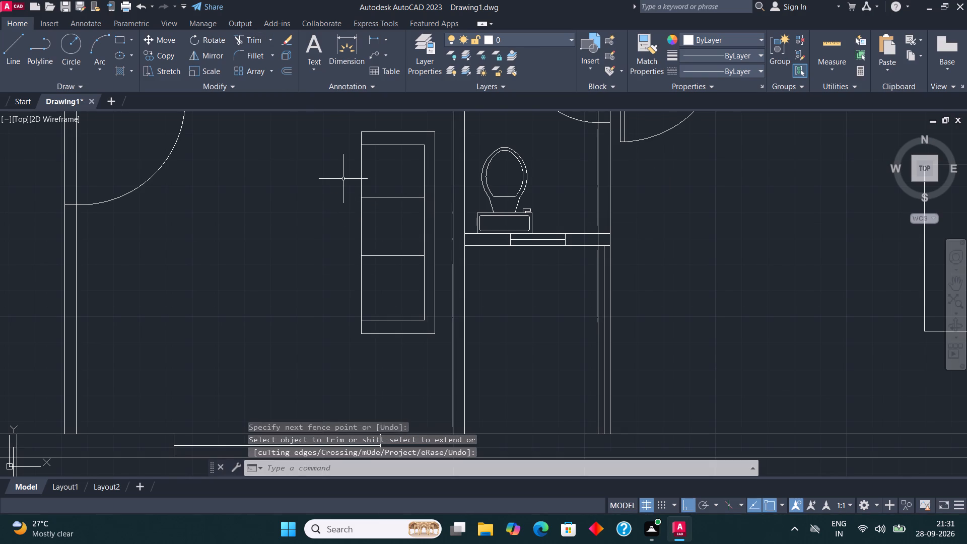
Try to nudge the sofa's lower seat divider slightly with Move.
scroll(413, 265, "up", 1)
left_click(392, 247)
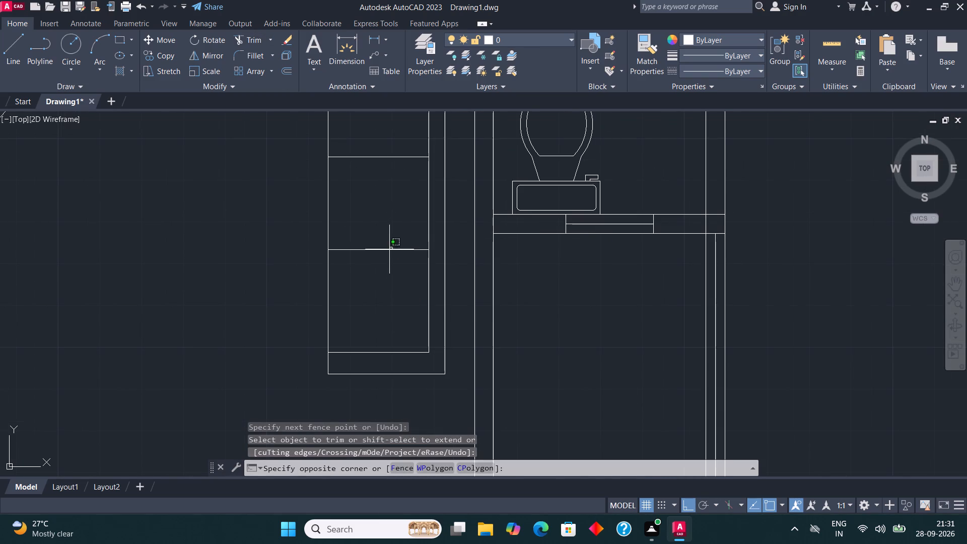
left_click(384, 258)
scroll(383, 258, "up", 2)
left_click(173, 42)
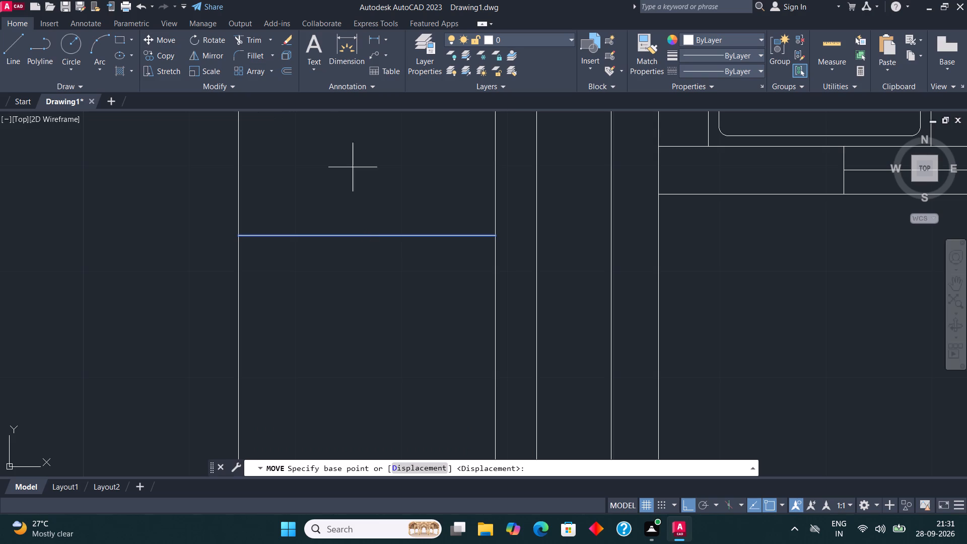
left_click(357, 237)
left_click(357, 240)
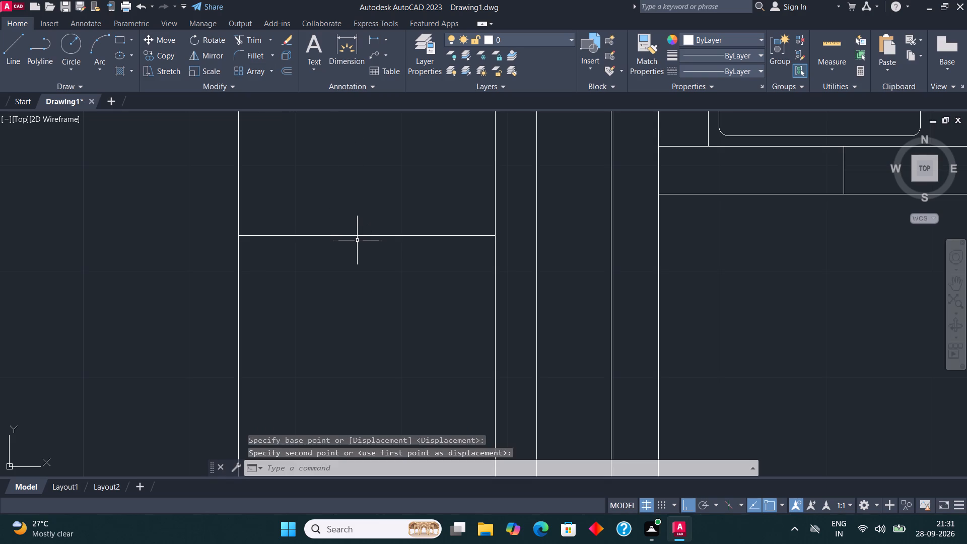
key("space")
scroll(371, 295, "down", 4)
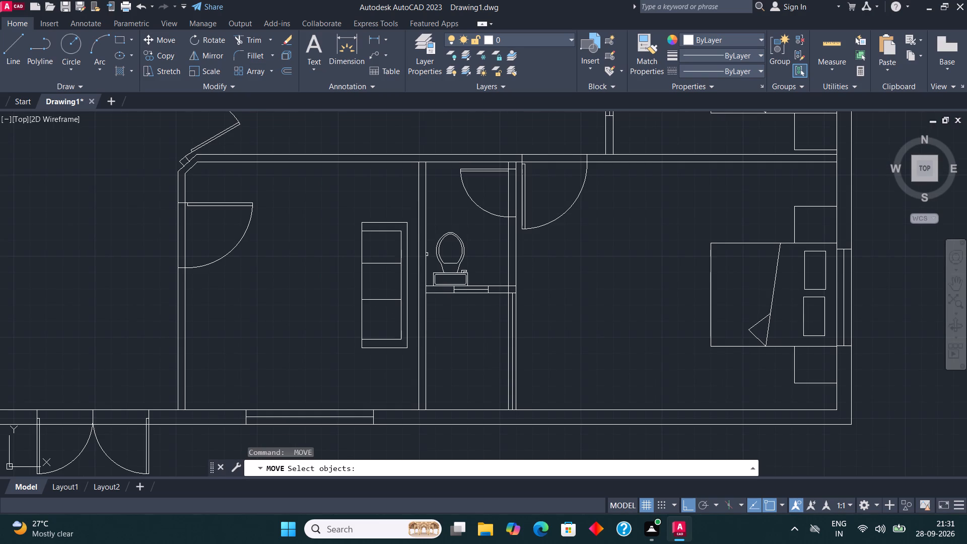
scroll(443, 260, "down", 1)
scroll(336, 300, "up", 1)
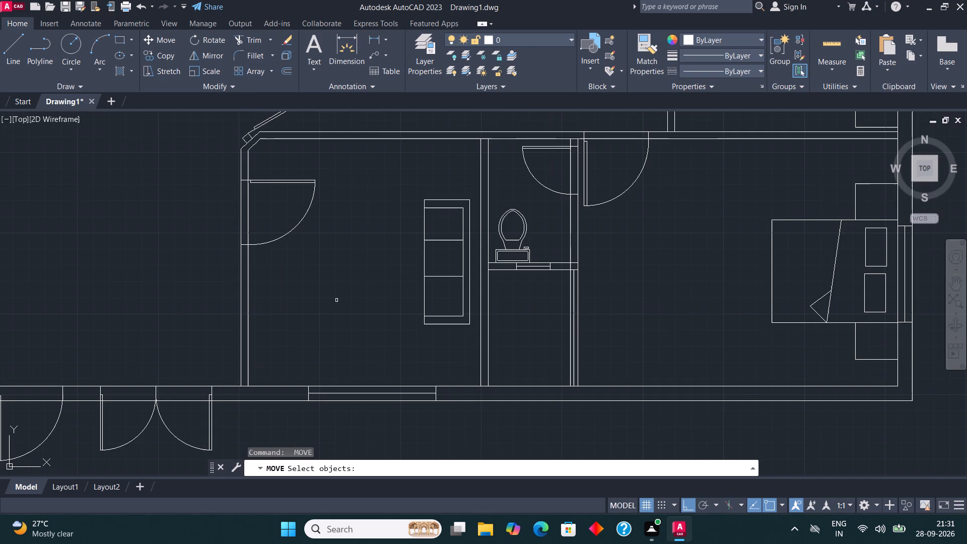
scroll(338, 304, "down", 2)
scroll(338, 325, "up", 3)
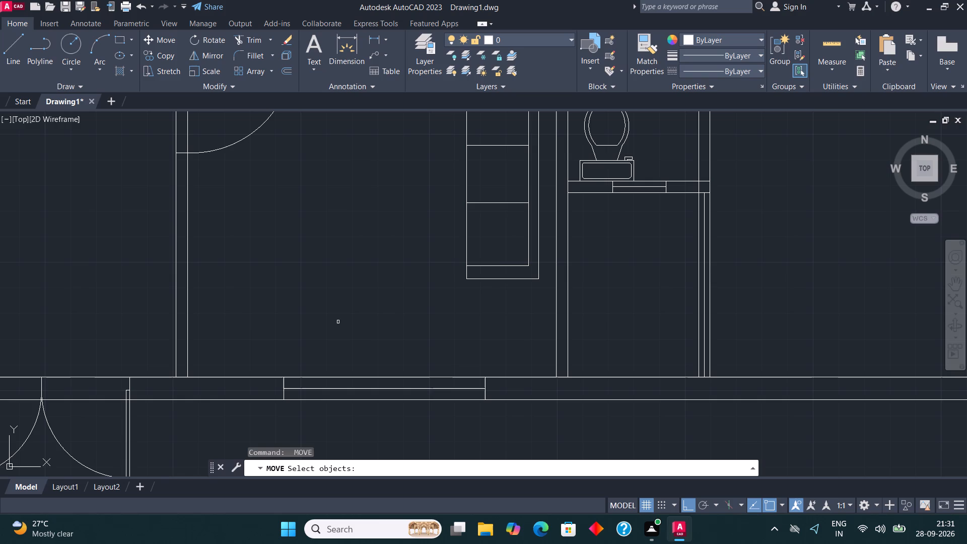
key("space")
Draw a small, nearly square rectangle for a chair seat between the sofa's lower end and the window in the bottom wall.
left_click(120, 37)
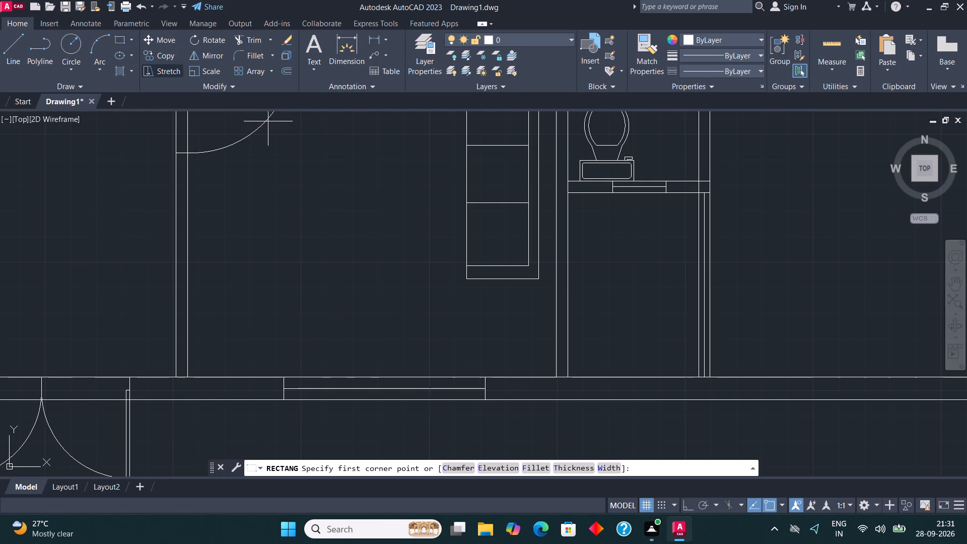
left_click(428, 256)
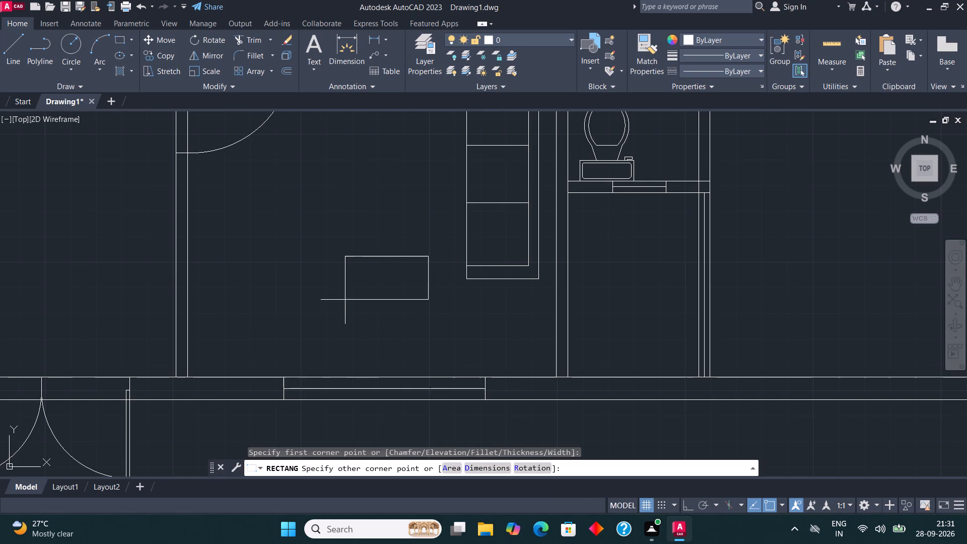
left_click(376, 310)
Draw the chair's outer frame with lines about 2' long around the seat's two sides and bottom, joined to its top corners by short segments.
scroll(390, 311, "up", 1)
left_click(10, 40)
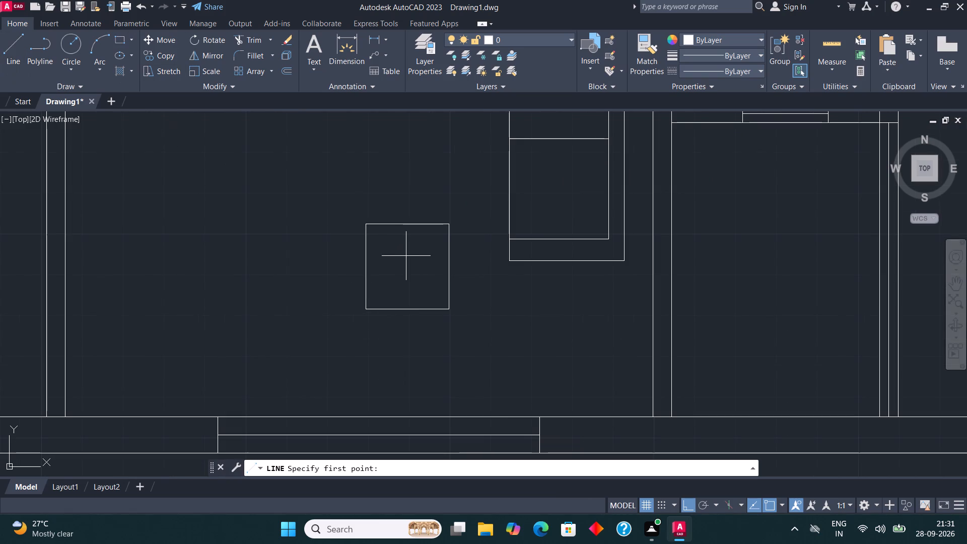
scroll(420, 273, "up", 1)
left_click(465, 195)
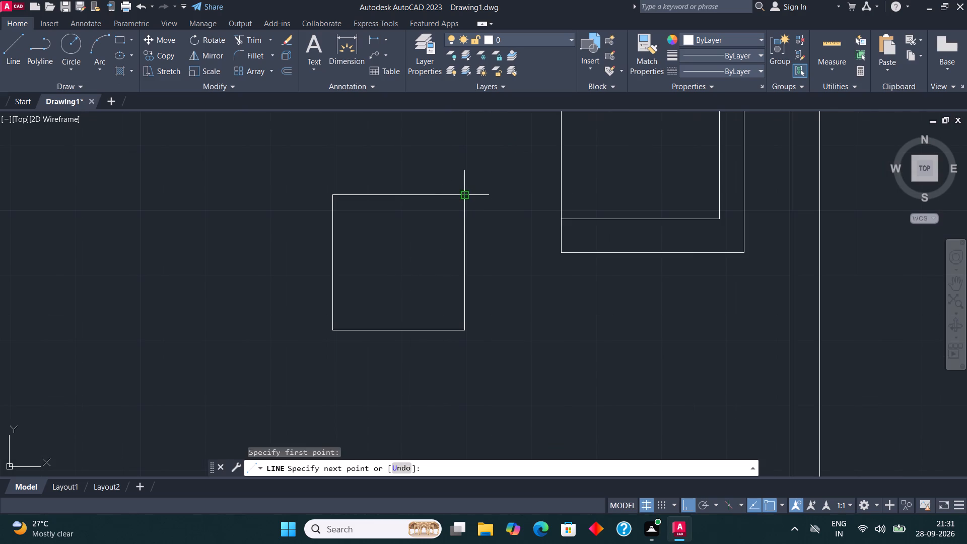
left_click(480, 197)
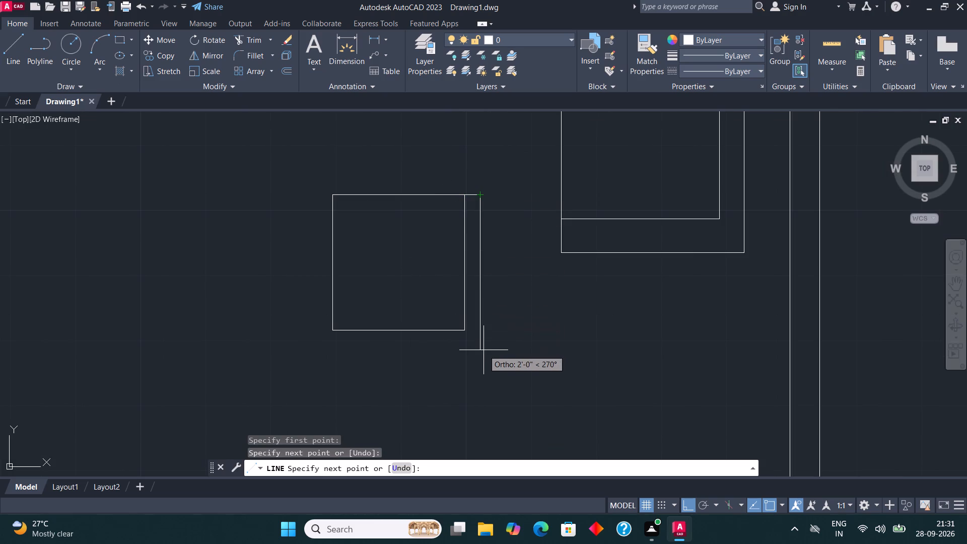
left_click(479, 345)
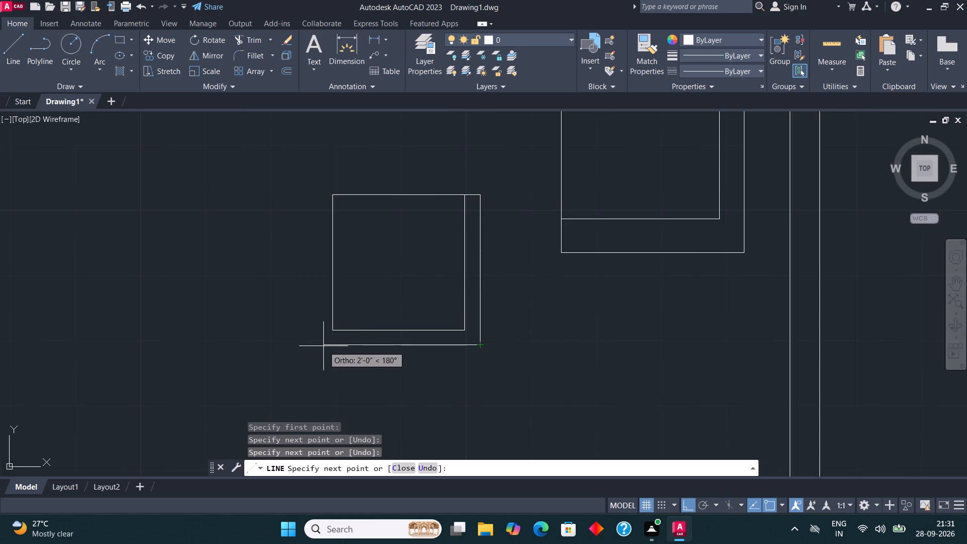
left_click(319, 344)
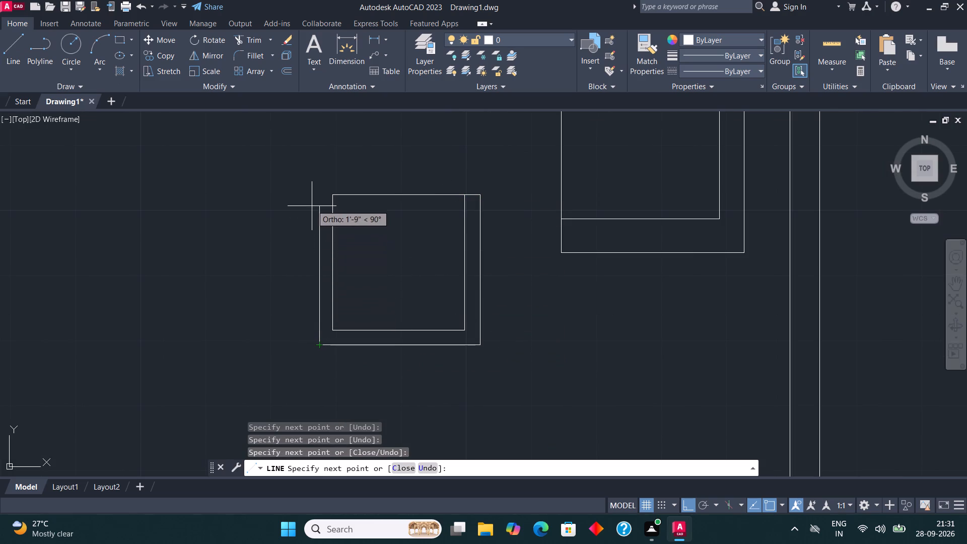
left_click(322, 196)
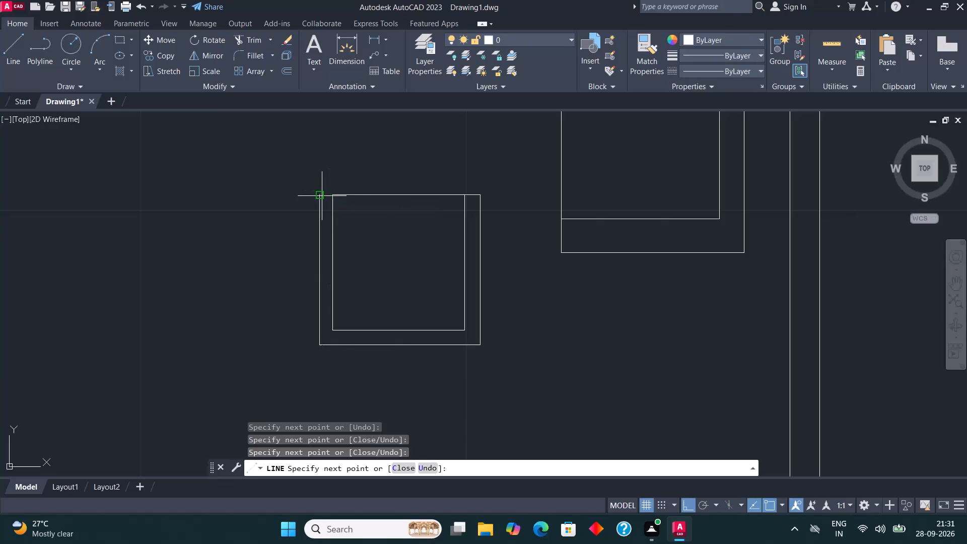
left_click(338, 194)
key("space")
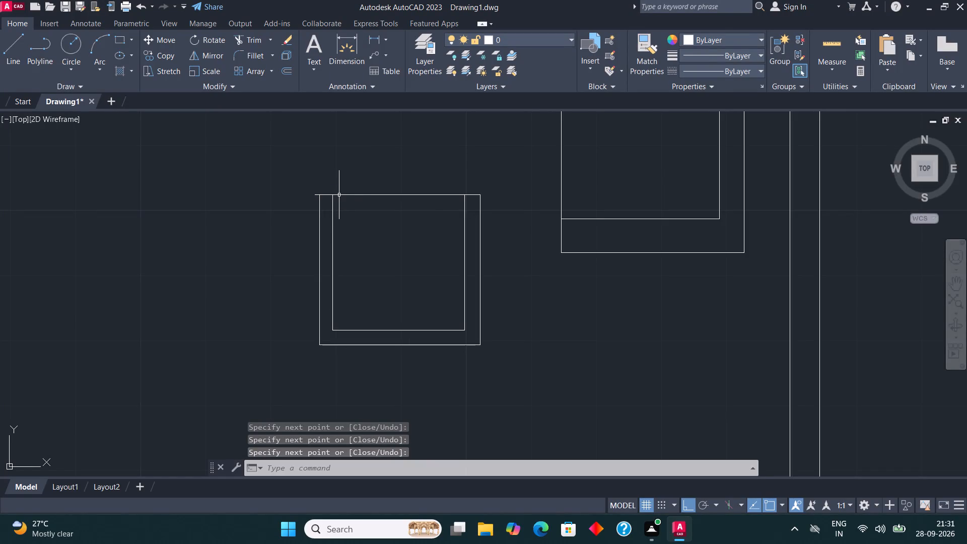
Shift the chair frame's left vertical line slightly outward, away from the seat, by its midpoint grip.
left_click(318, 264)
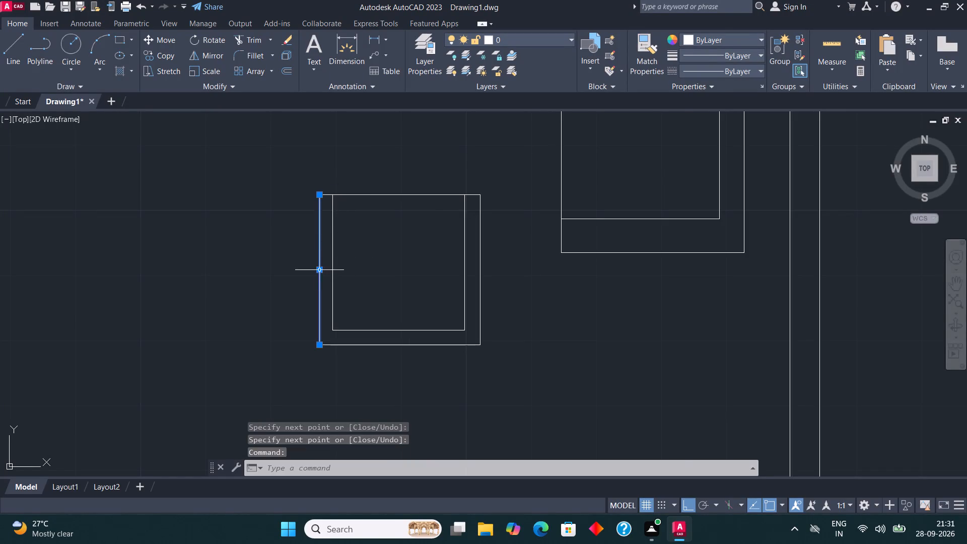
scroll(323, 270, "up", 2)
left_click(312, 269)
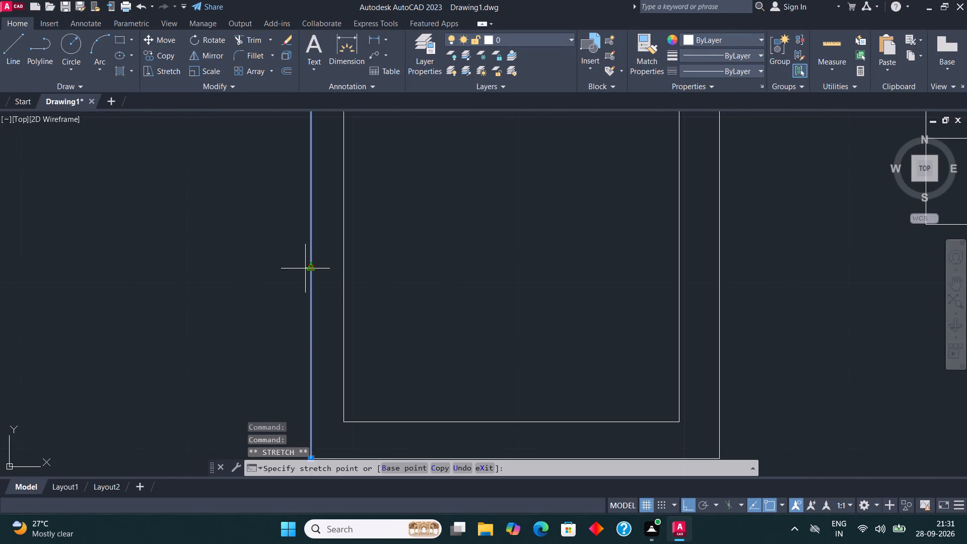
left_click(305, 268)
scroll(356, 240, "down", 1)
scroll(329, 258, "up", 2)
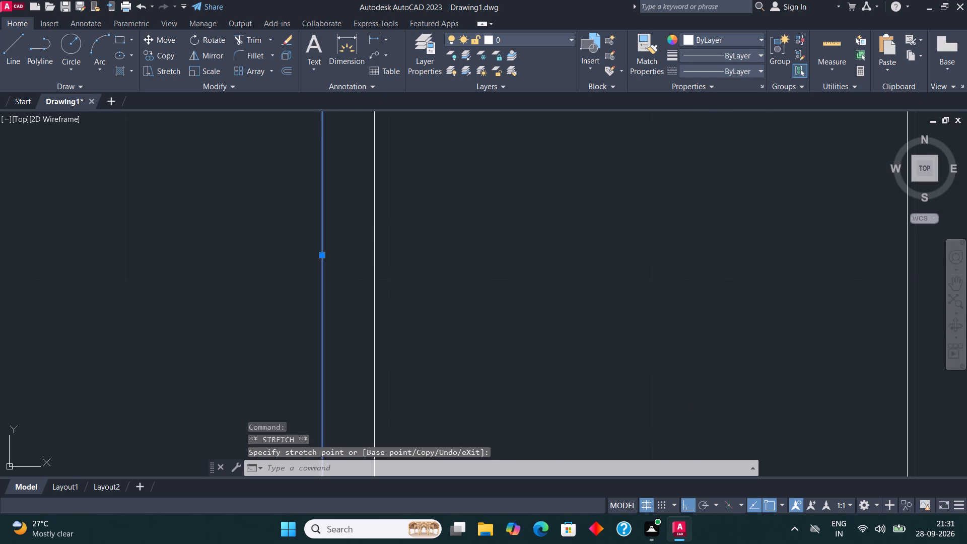
left_click(322, 255)
left_click(316, 251)
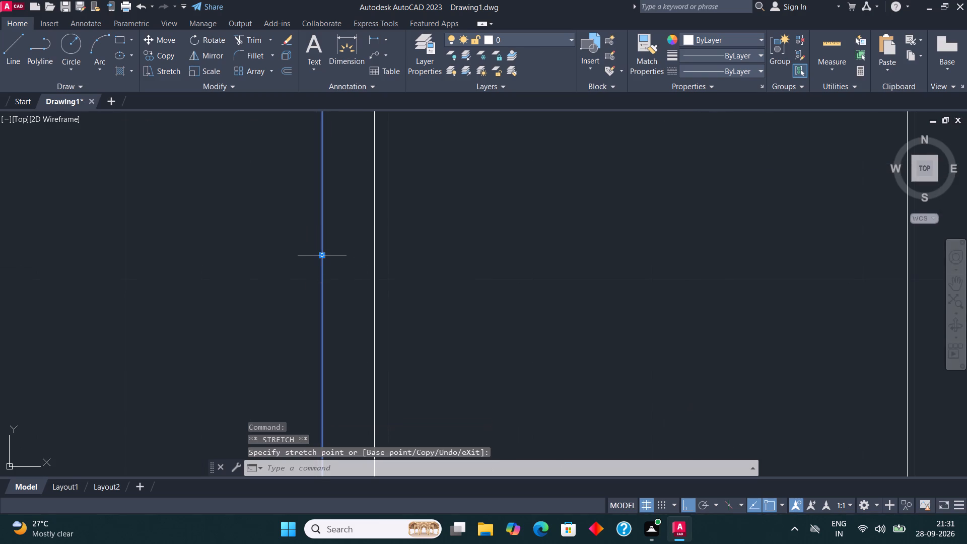
left_click(322, 258)
left_click(314, 257)
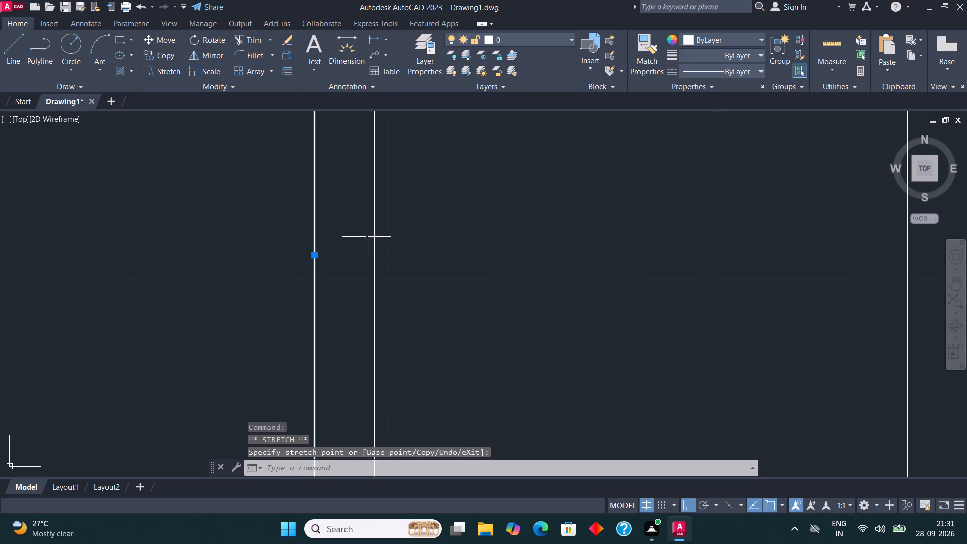
key("space")
Fillet the frame's left line with the bottom and top lines to close the chair's two left corners.
scroll(389, 259, "down", 3)
scroll(402, 289, "up", 1)
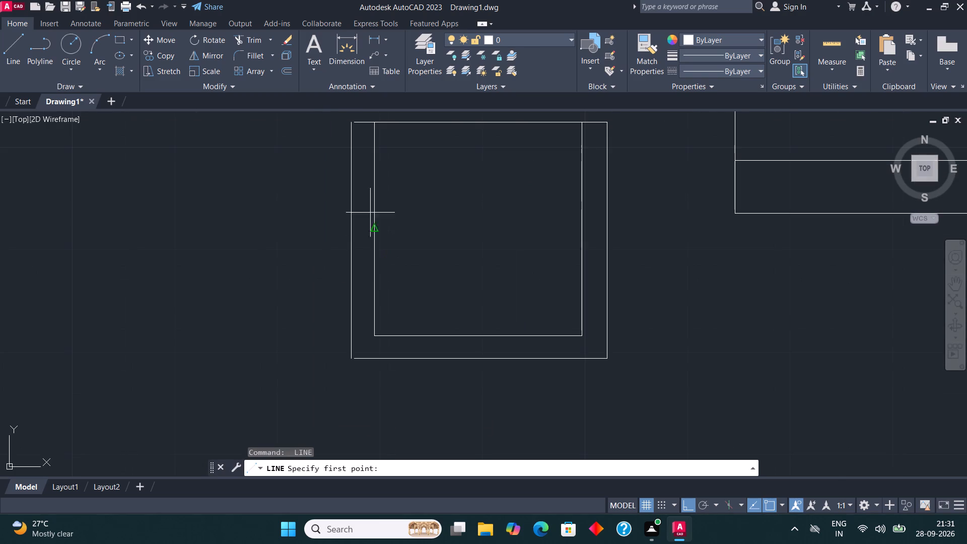
left_click(249, 56)
scroll(374, 367, "up", 2)
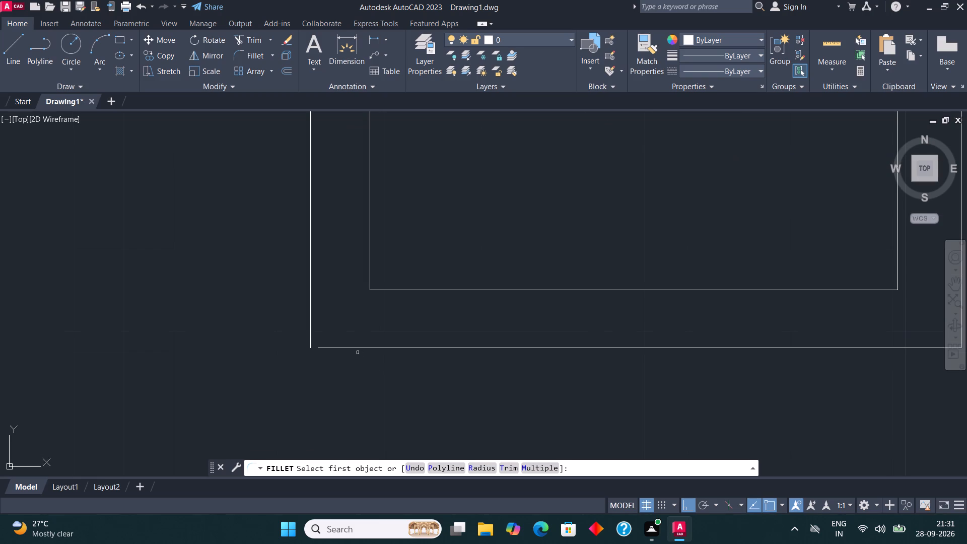
left_click(356, 349)
left_click(310, 332)
scroll(328, 383, "down", 2)
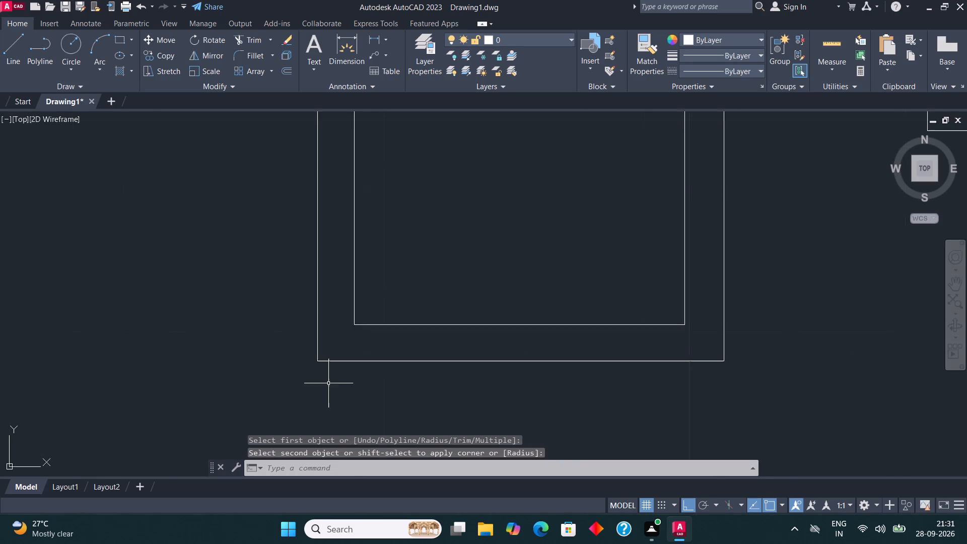
scroll(328, 383, "down", 1)
scroll(329, 225, "up", 4)
left_click(252, 52)
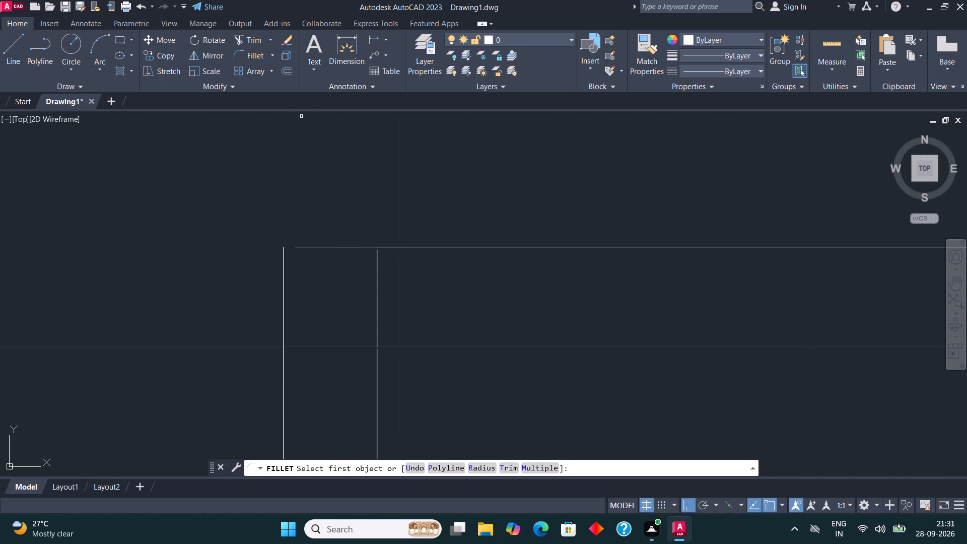
left_click(283, 286)
left_click(311, 248)
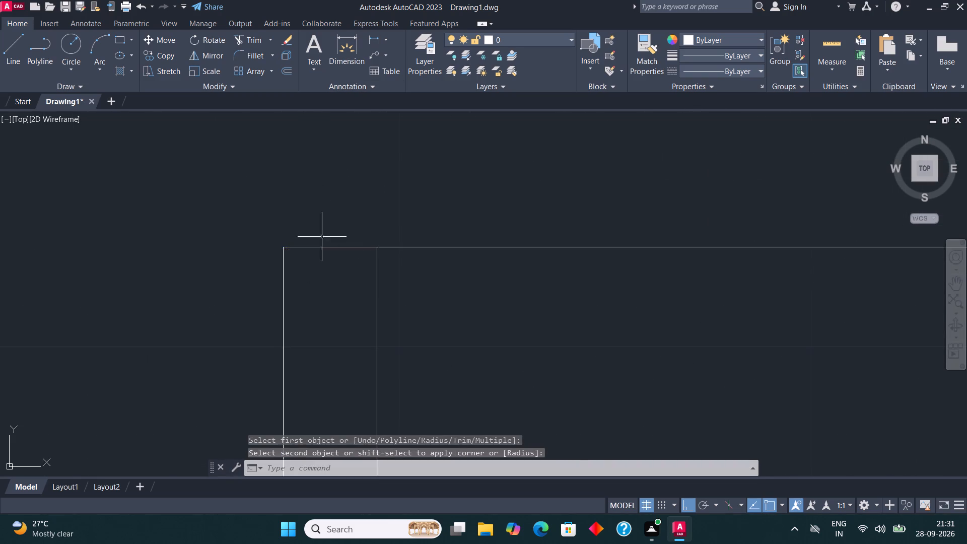
scroll(342, 228, "down", 3)
key("Escape")
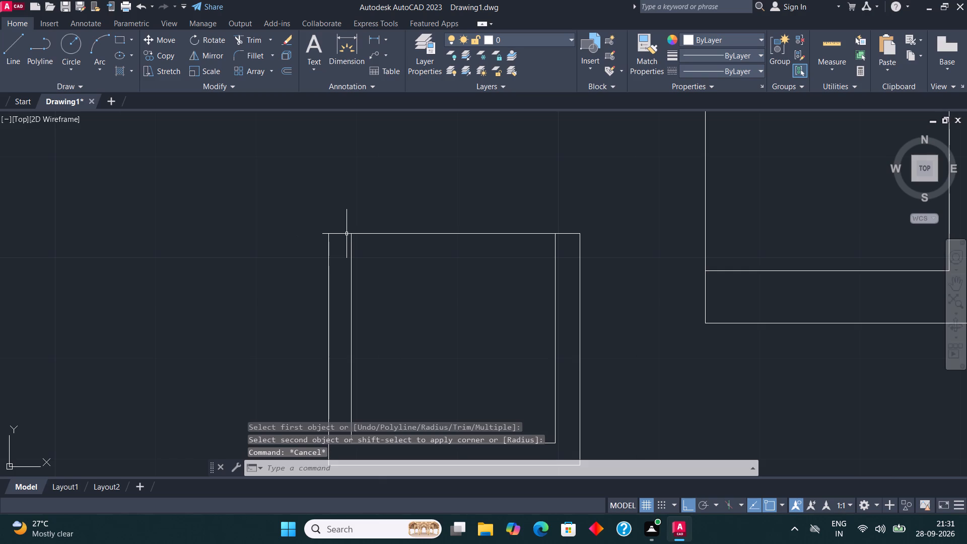
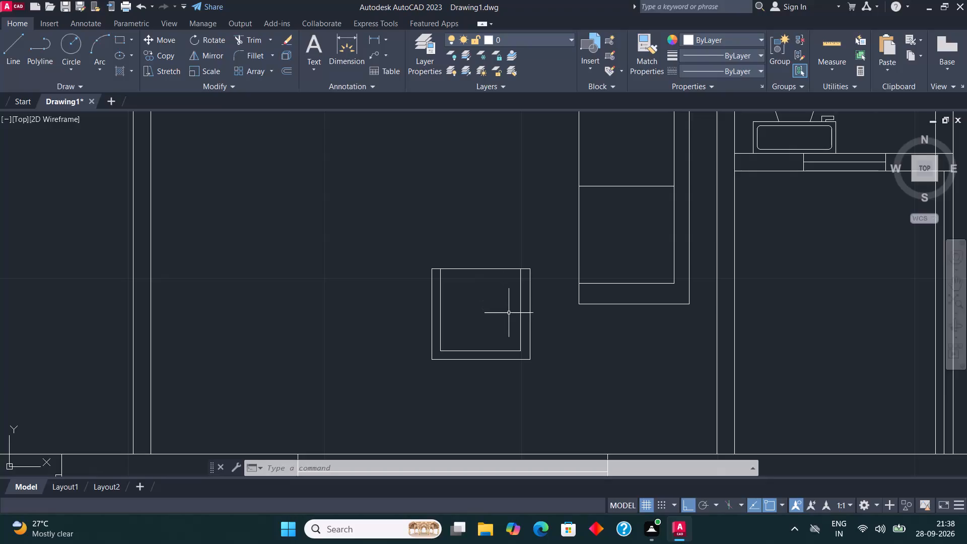
Mirror the armchair beside the sofa across a horizontal line near the sofa's middle, keeping the original.
scroll(509, 333, "down", 2)
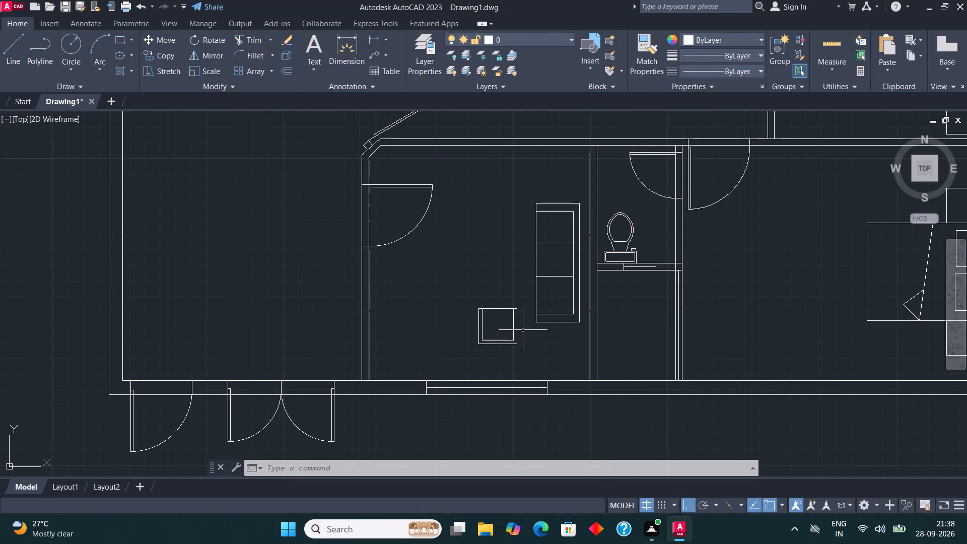
scroll(518, 324, "up", 3)
left_click(526, 415)
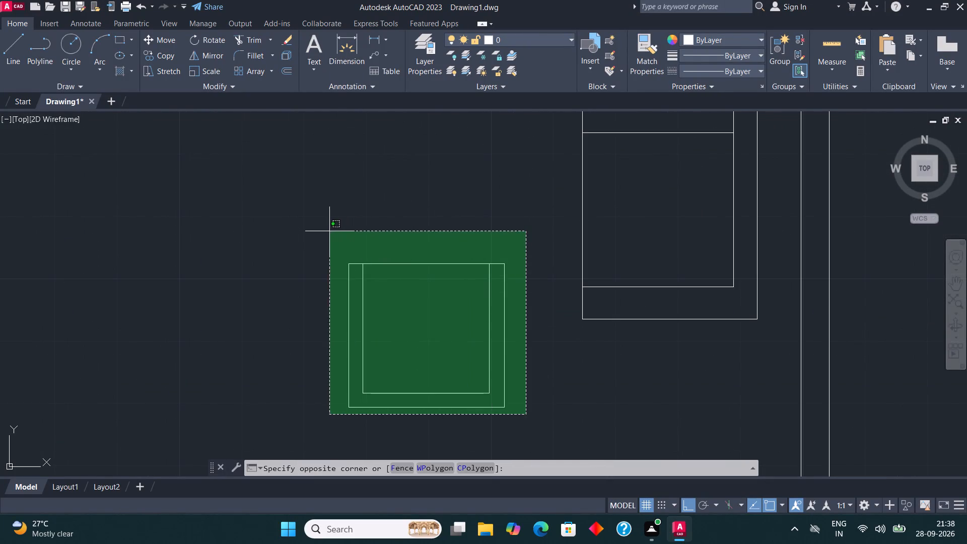
left_click(326, 231)
left_click(215, 60)
scroll(434, 307, "down", 2)
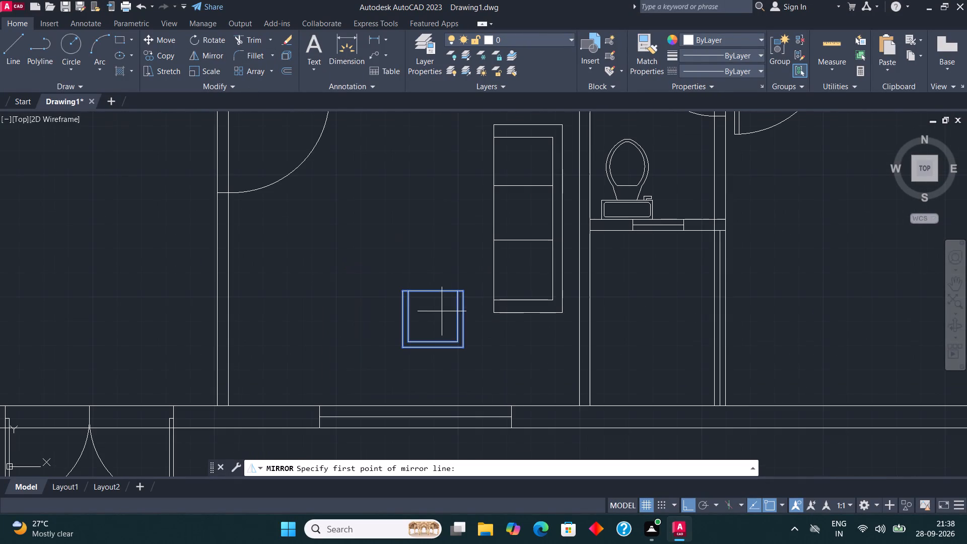
left_click(434, 213)
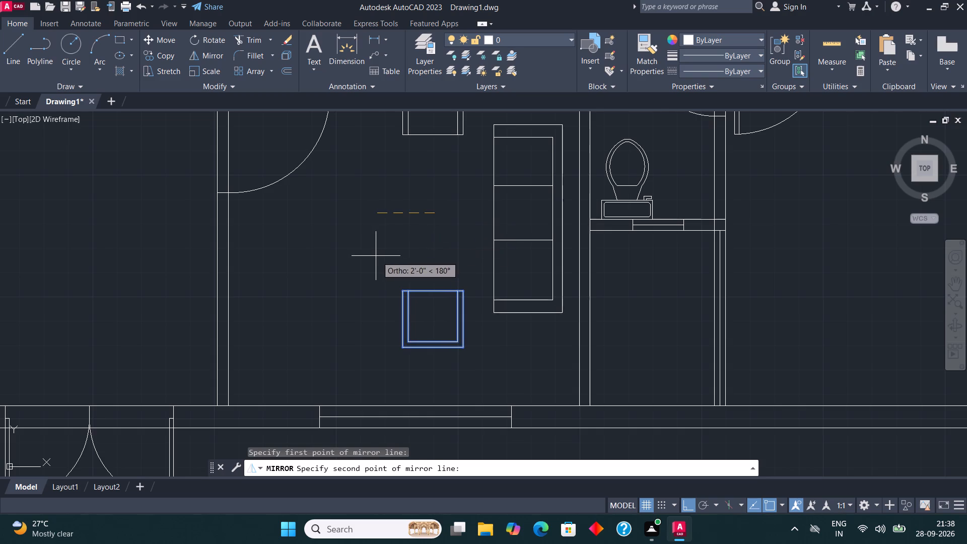
left_click(375, 256)
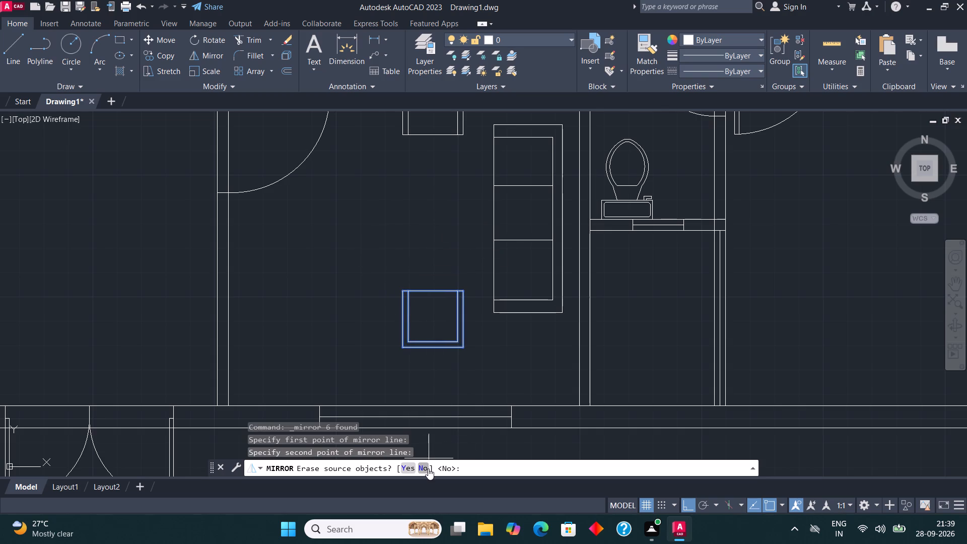
left_click(428, 468)
Move the mirrored armchair about 1 foot straight down toward the original armchair.
scroll(437, 469, "down", 3)
scroll(473, 261, "up", 2)
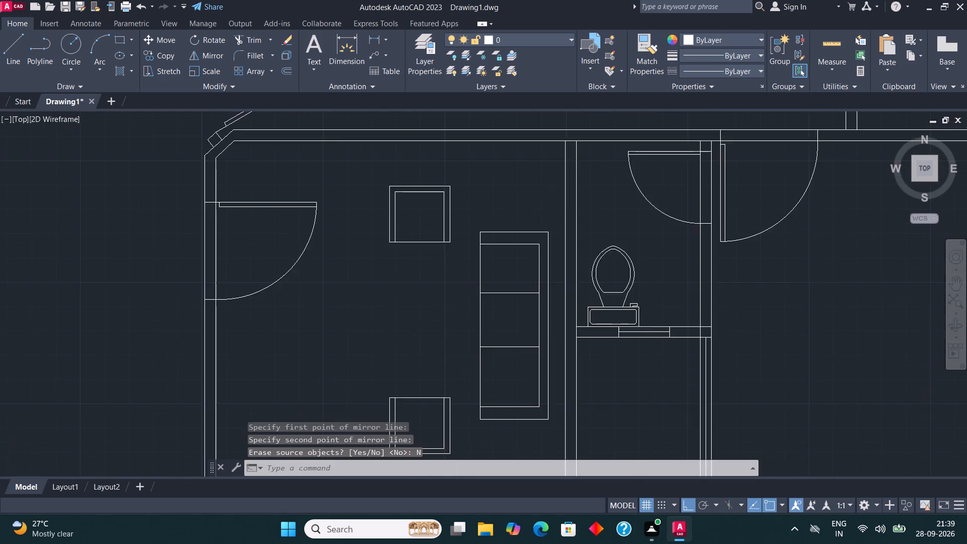
left_click(470, 259)
left_click(337, 135)
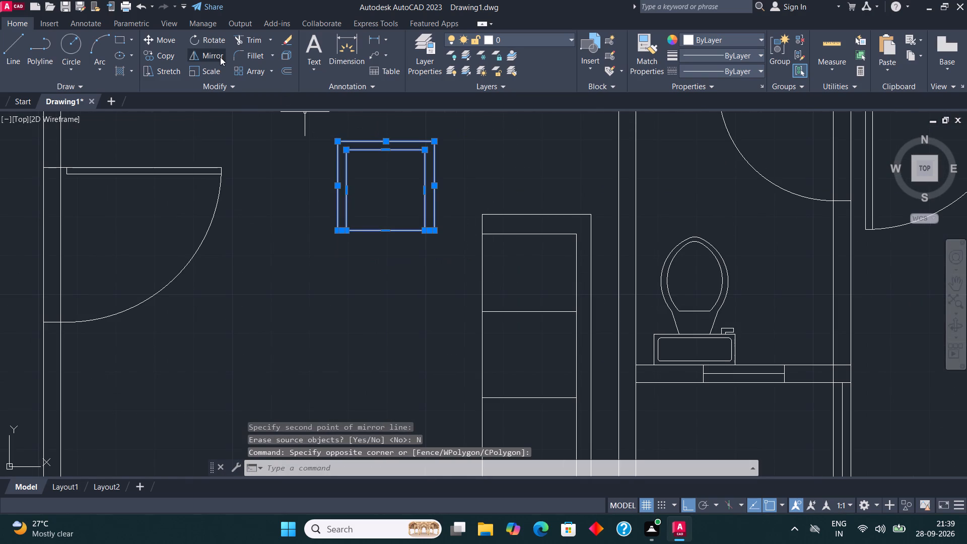
left_click(171, 35)
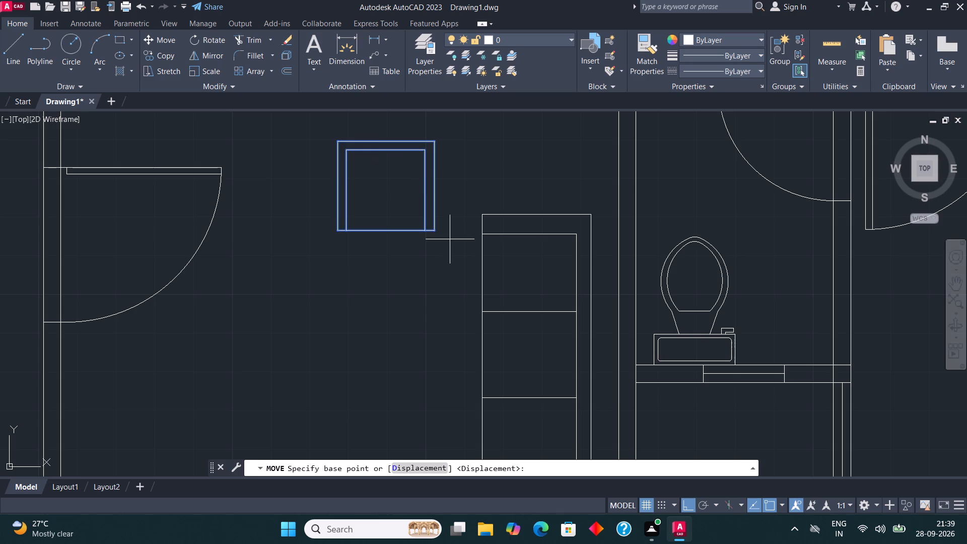
left_click(431, 230)
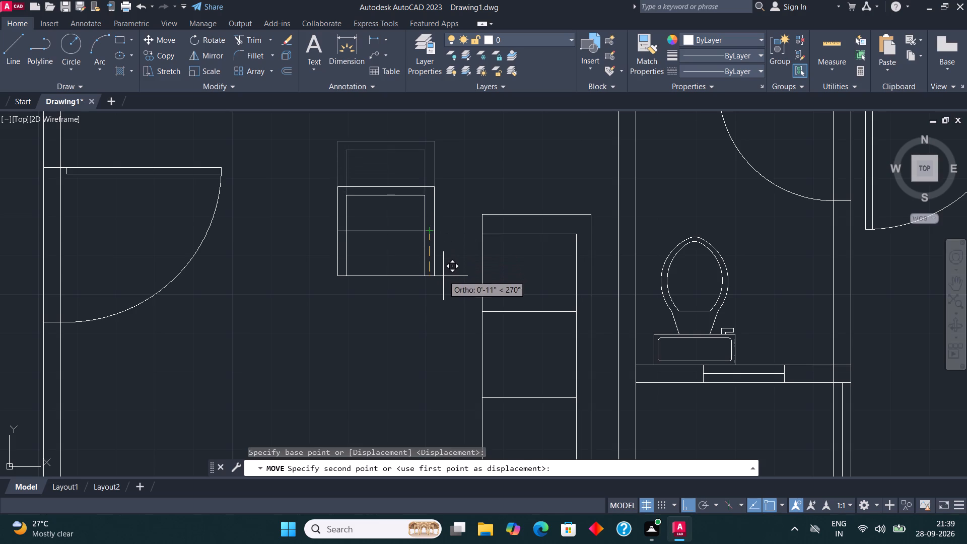
left_click(443, 283)
Draw an upright rectangular coffee table between the two armchairs, in front of the sofa.
scroll(497, 235, "down", 4)
scroll(497, 252, "up", 2)
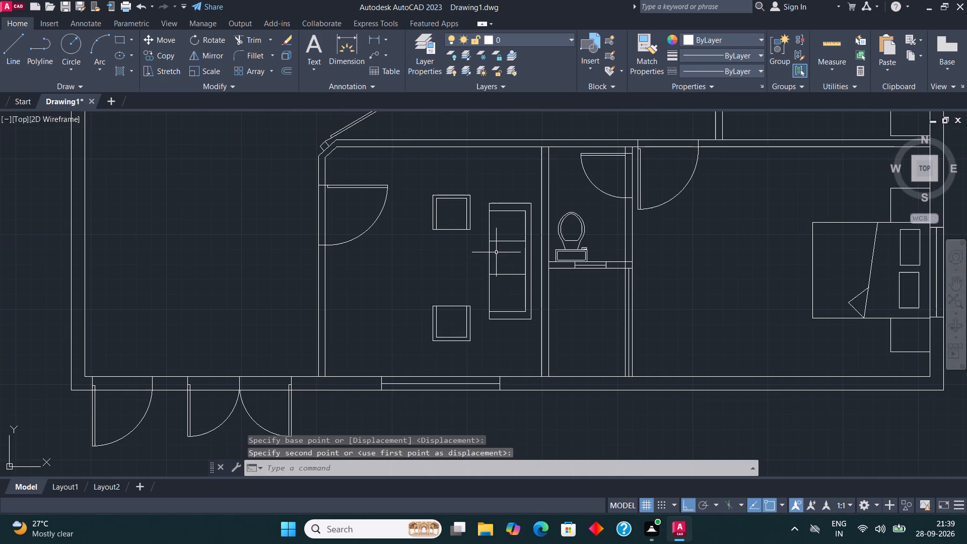
scroll(496, 286, "up", 2)
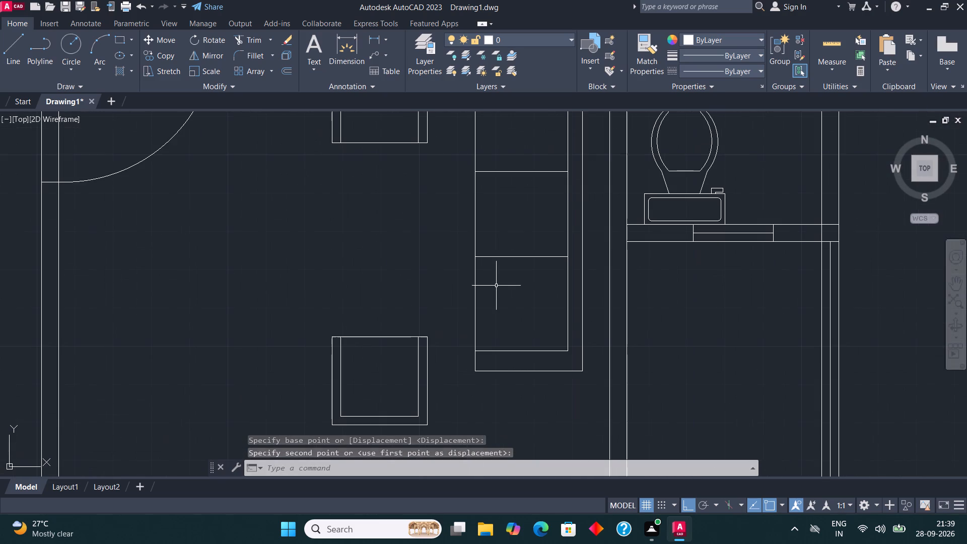
left_click(119, 39)
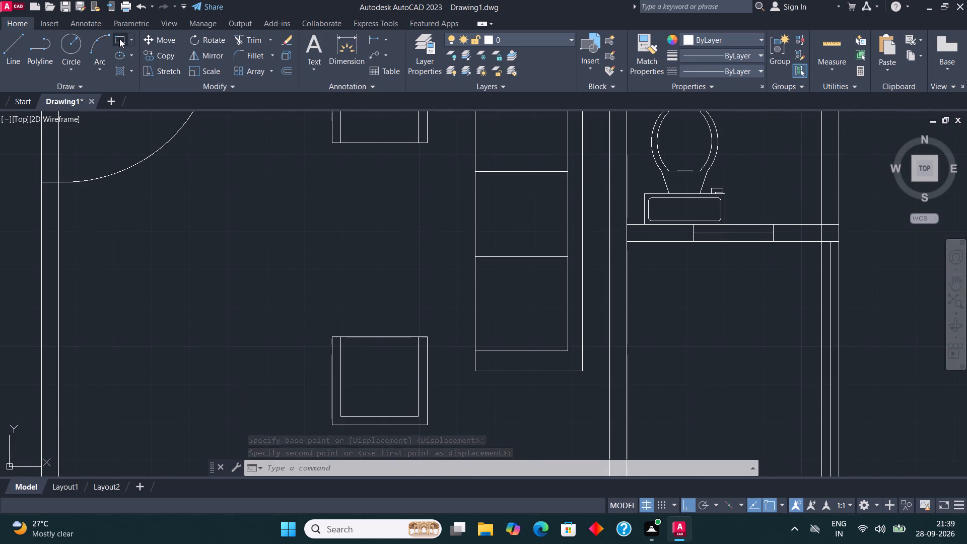
left_click(350, 181)
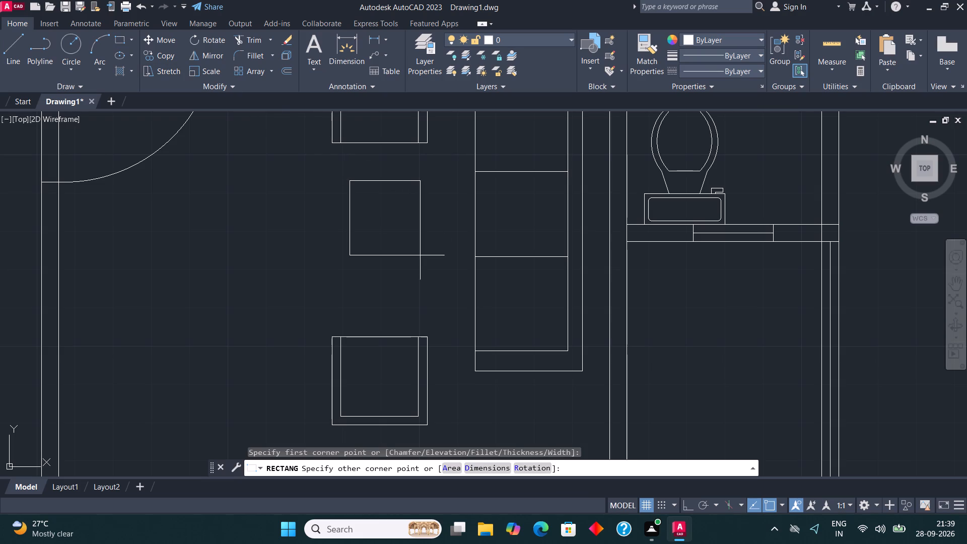
left_click(412, 290)
key("Escape")
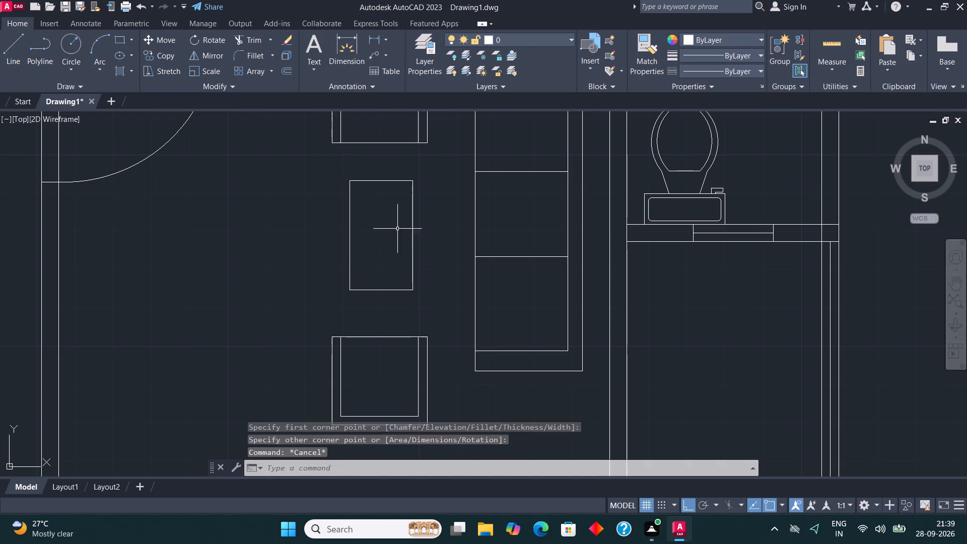
Offset the coffee table's outline inward by about 2 inches.
left_click(376, 180)
left_click(289, 72)
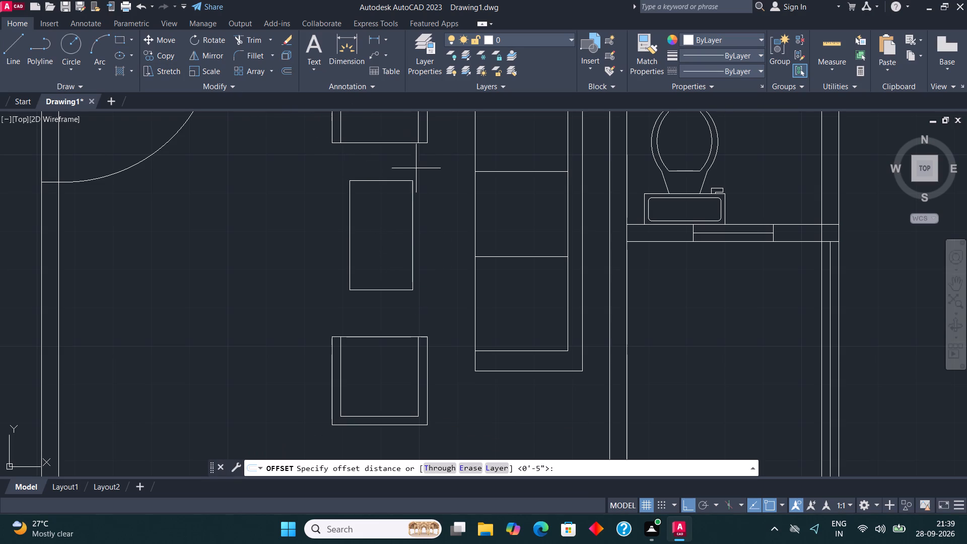
left_click(386, 181)
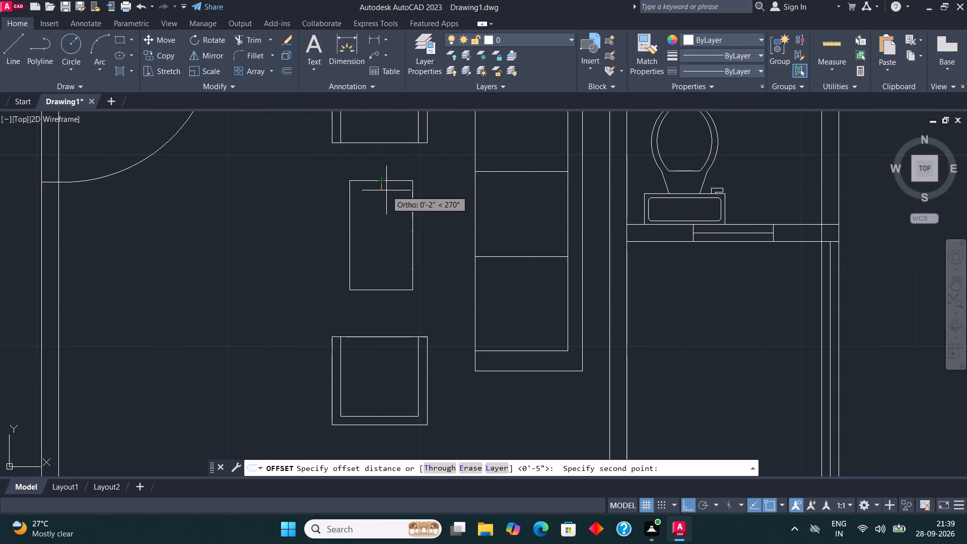
left_click(385, 188)
left_click(386, 208)
key("Escape")
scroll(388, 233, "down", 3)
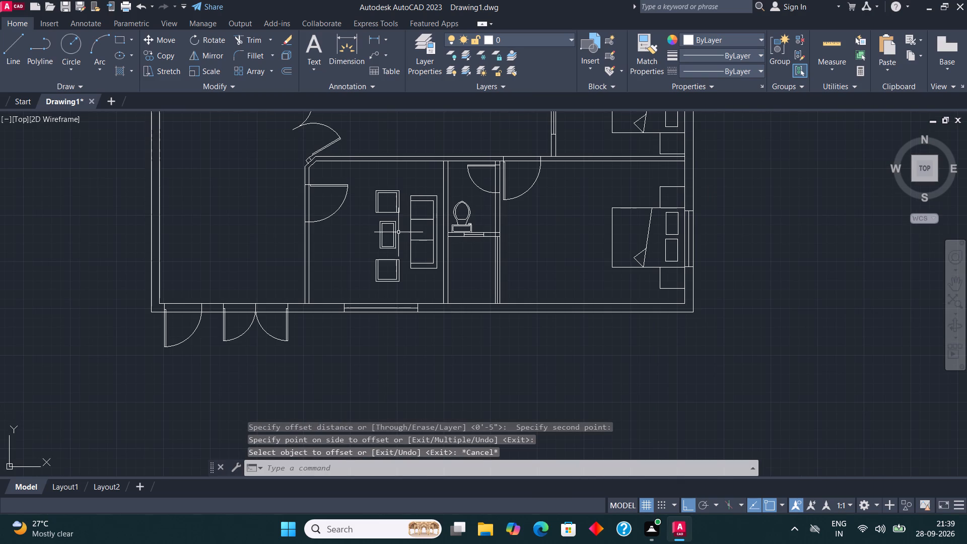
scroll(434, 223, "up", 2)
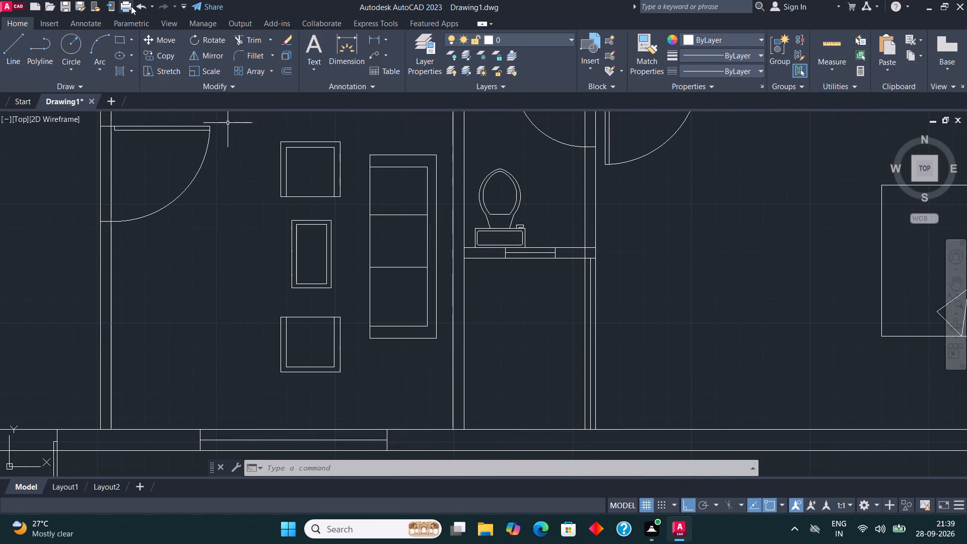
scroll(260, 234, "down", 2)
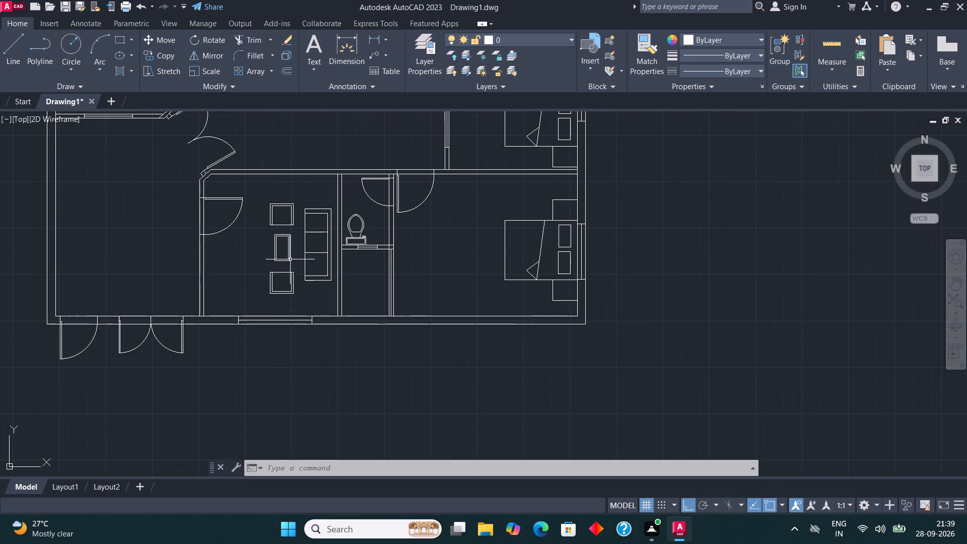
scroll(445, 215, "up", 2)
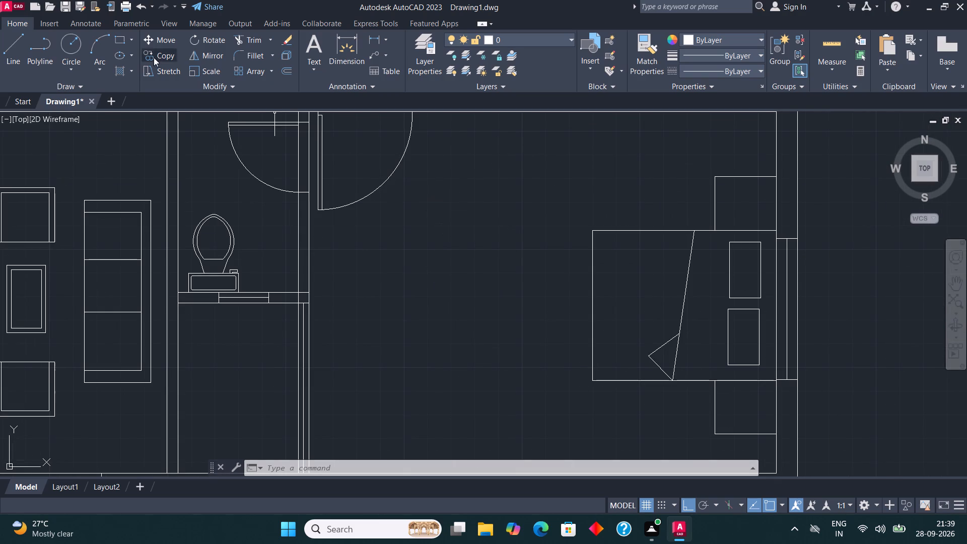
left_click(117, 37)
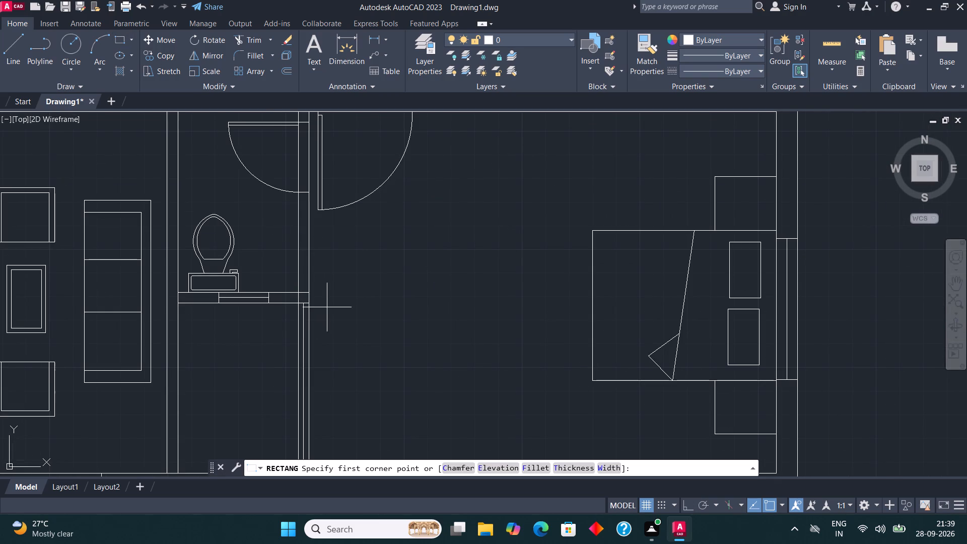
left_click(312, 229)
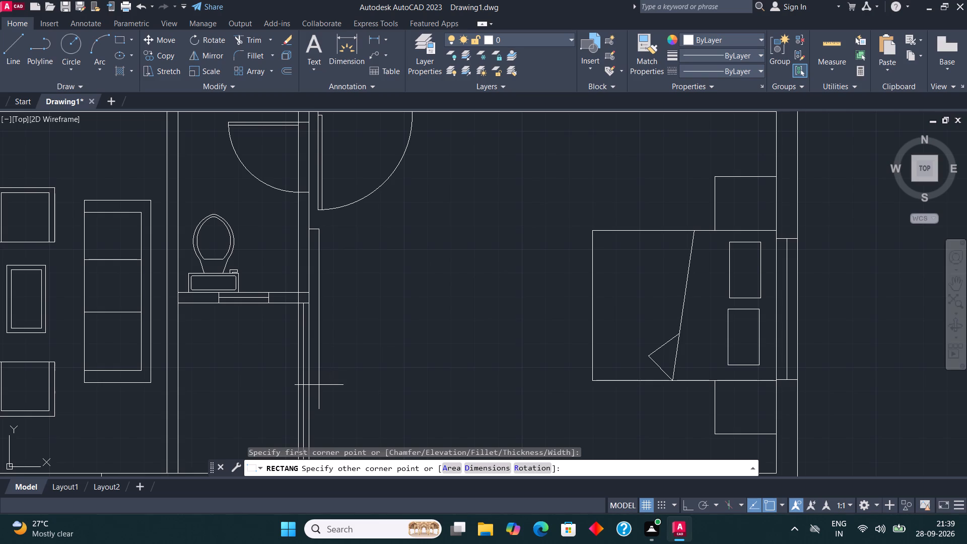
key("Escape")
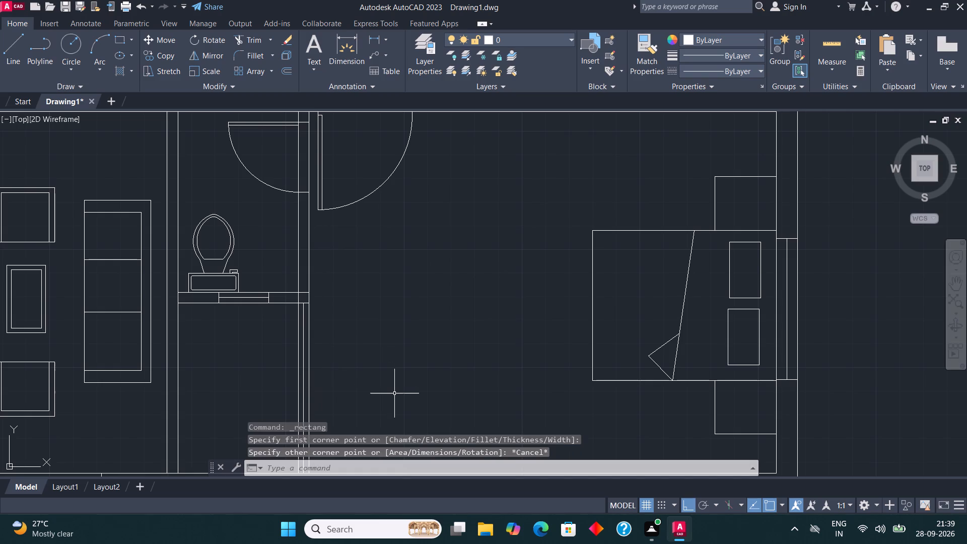
Draw a long, narrow rectangle in the lower bedroom against the wall shared with the upper bedroom, between the door and the bedside table.
scroll(397, 399, "down", 3)
scroll(444, 367, "up", 1)
scroll(472, 291, "up", 3)
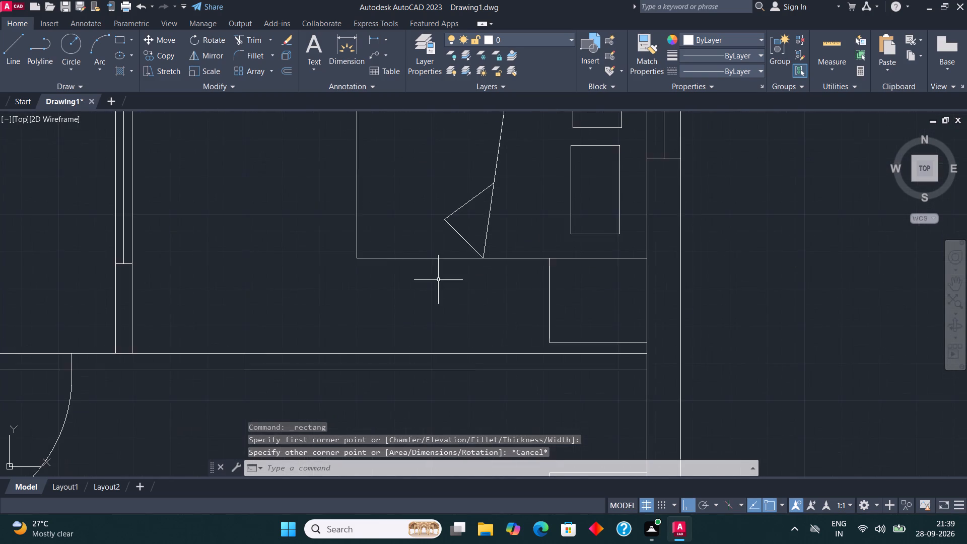
scroll(359, 218, "down", 1)
left_click(116, 41)
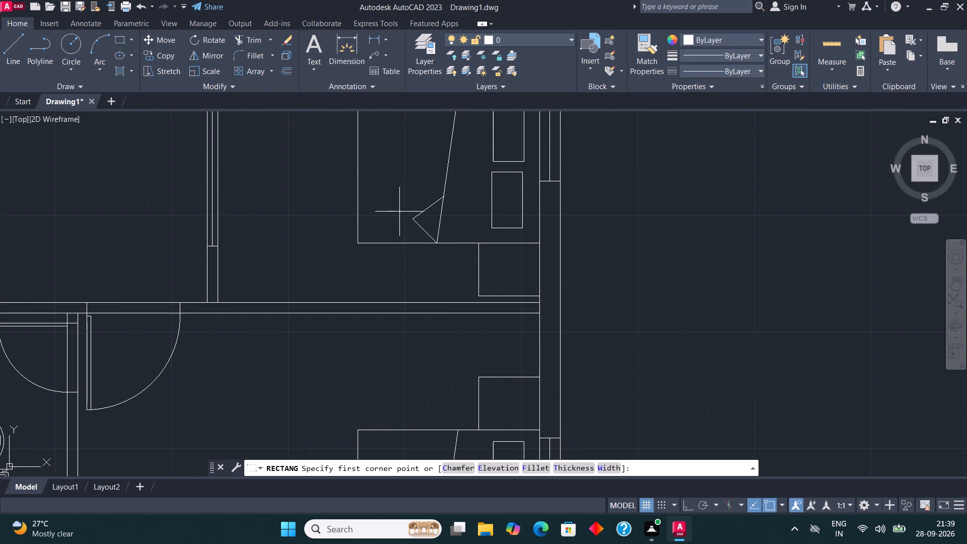
scroll(423, 227, "down", 1)
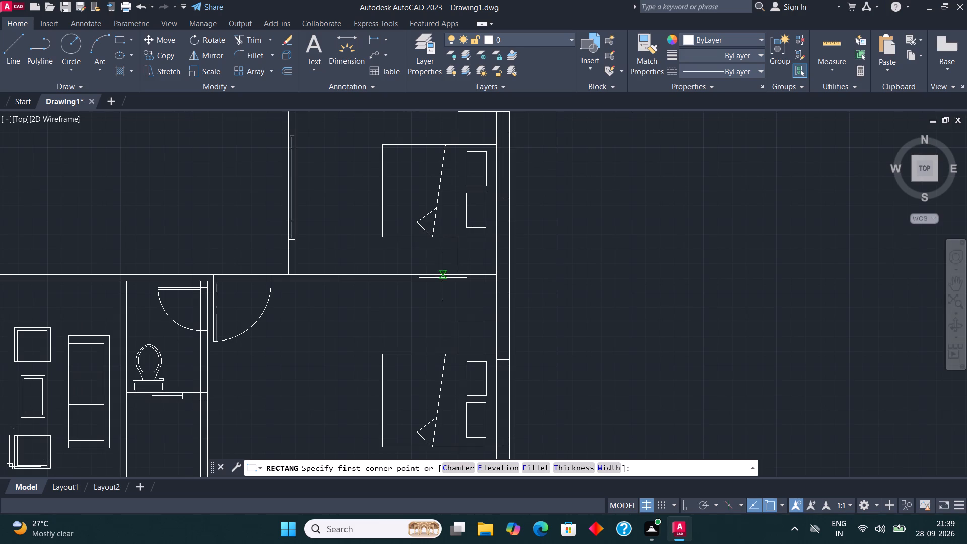
scroll(443, 278, "up", 1)
left_click(423, 283)
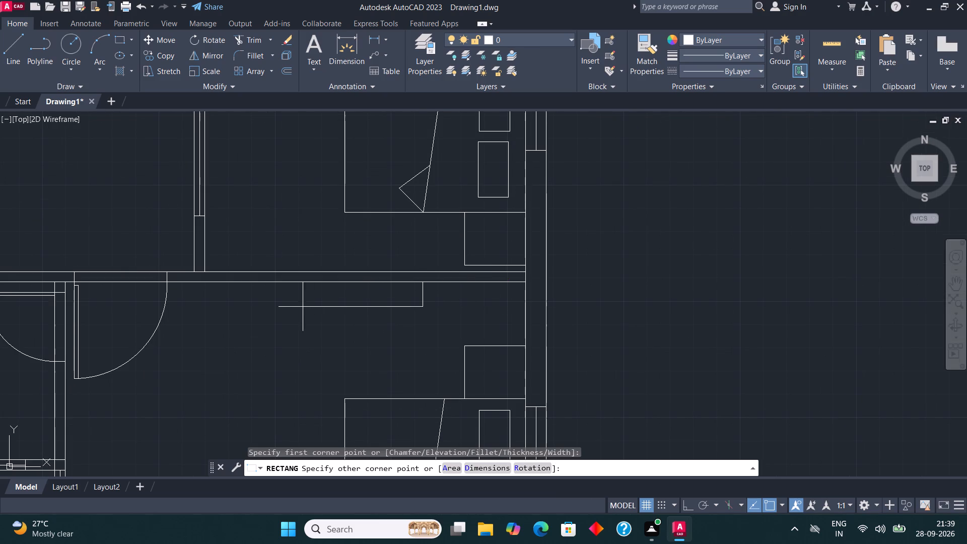
left_click(272, 310)
key("Escape")
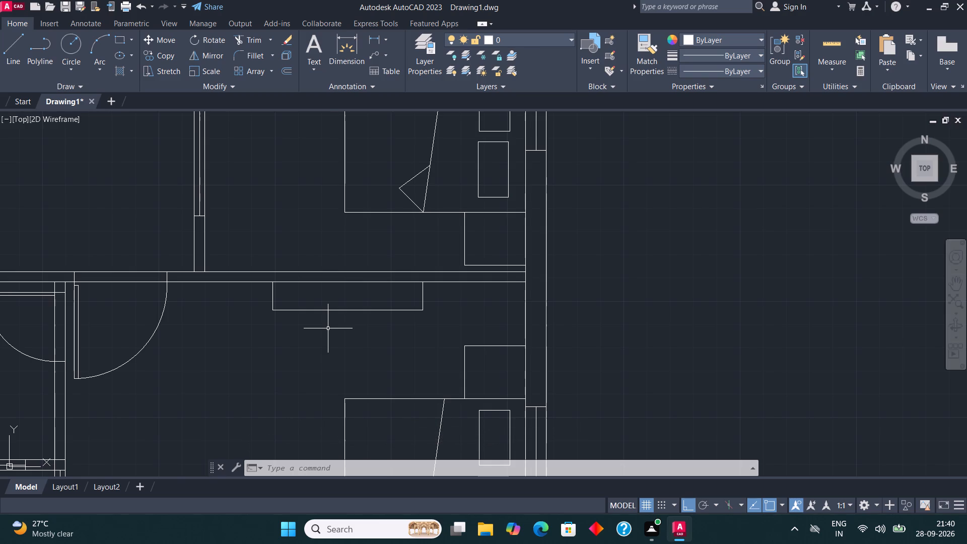
Draw a tall, narrow rectangle against the lower bedroom's west wall, opposite the bed and near the bottom corner.
scroll(327, 351, "down", 4)
scroll(401, 341, "up", 2)
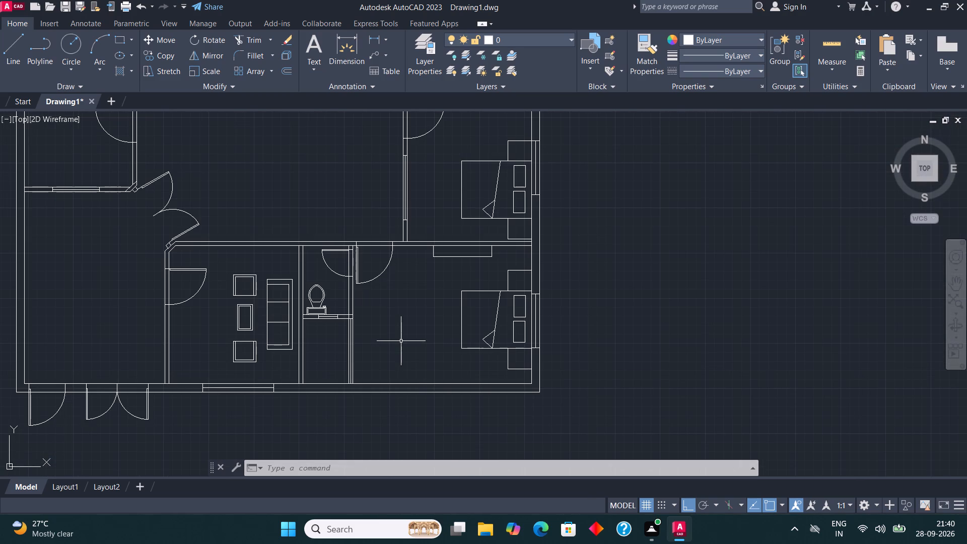
scroll(413, 379, "up", 2)
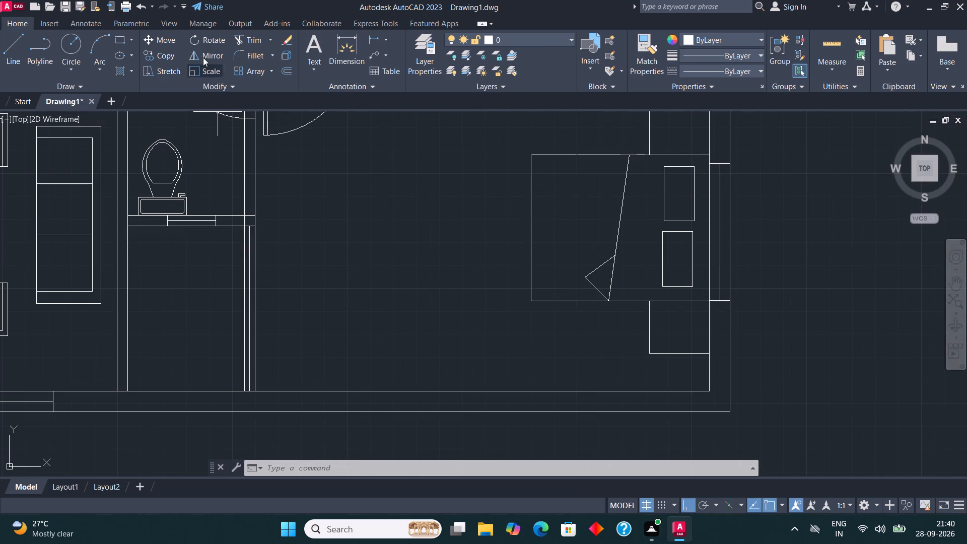
left_click(119, 42)
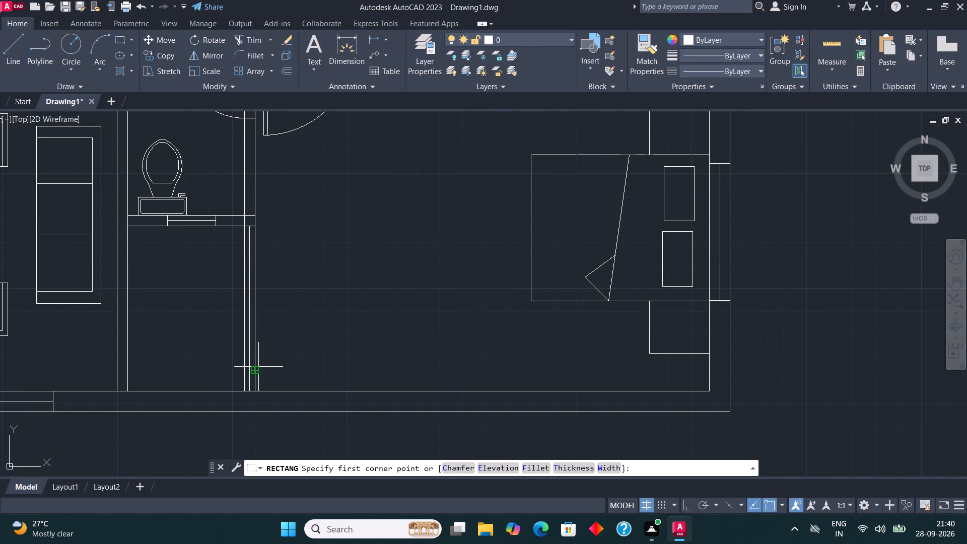
left_click(258, 367)
left_click(286, 240)
key("Escape")
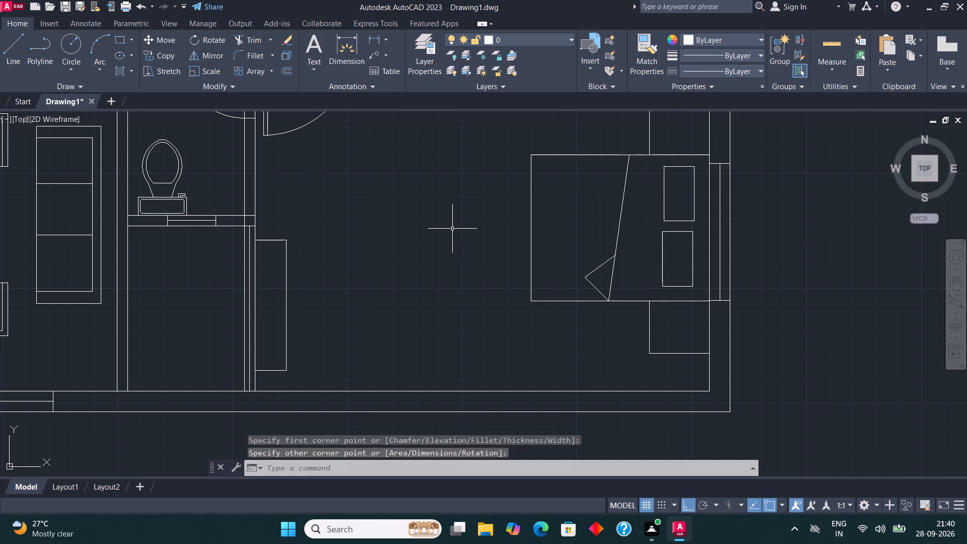
Draw a tall, narrow rectangle against the sitting room's west wall, below the door and facing the sofa.
scroll(471, 241, "down", 3)
scroll(281, 261, "up", 2)
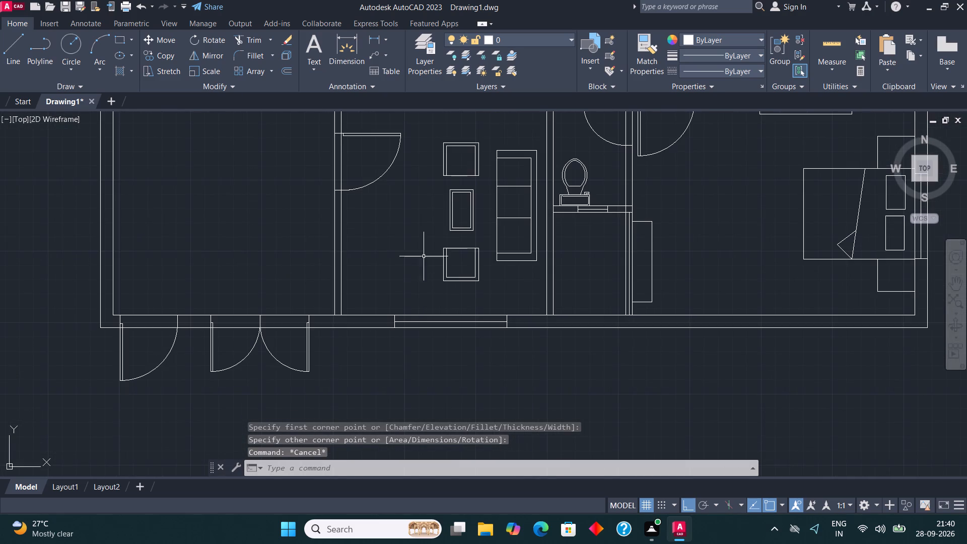
scroll(483, 249, "up", 1)
left_click(120, 40)
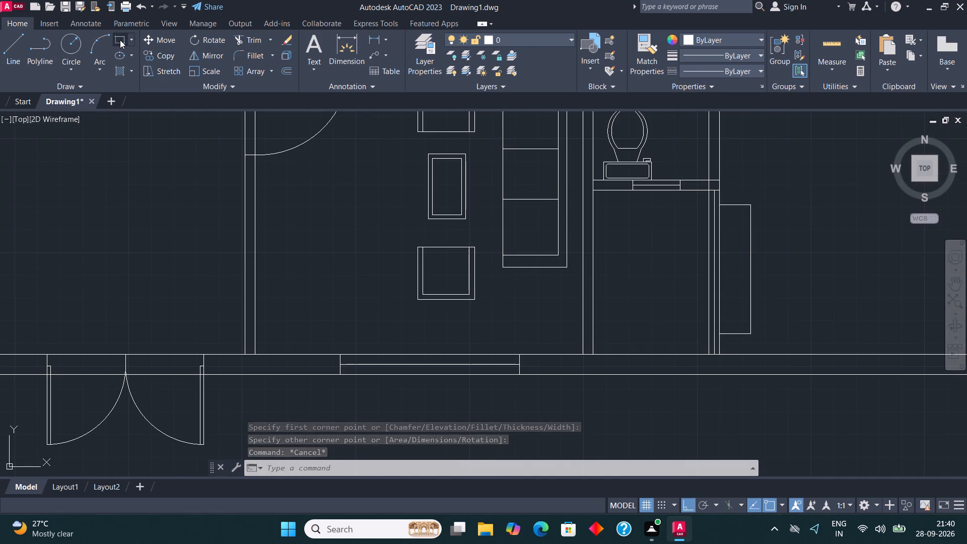
left_click(255, 189)
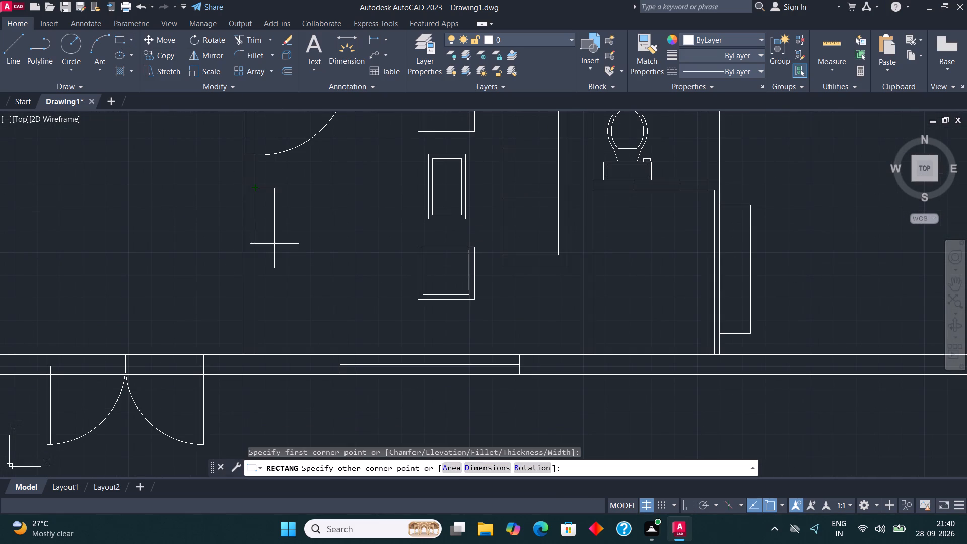
left_click(268, 314)
key("Escape")
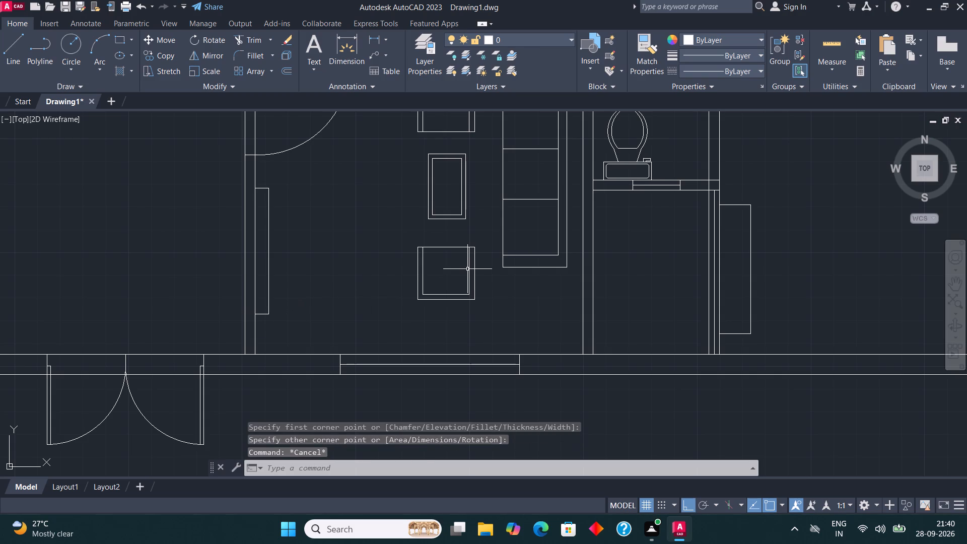
Draw a line from the southwest room's north wall going 2' and 1' south, continuing about 4'-6" west.
scroll(421, 353, "down", 2)
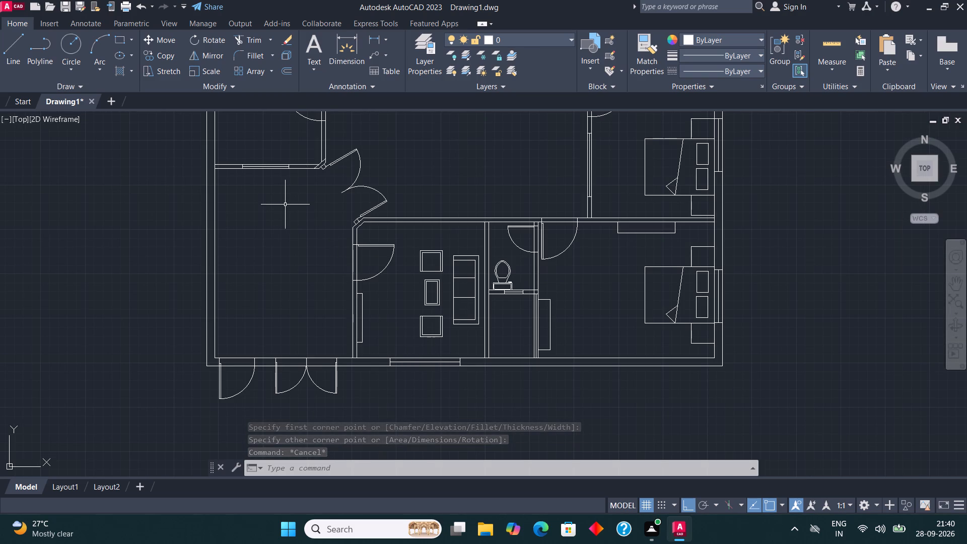
left_click(17, 40)
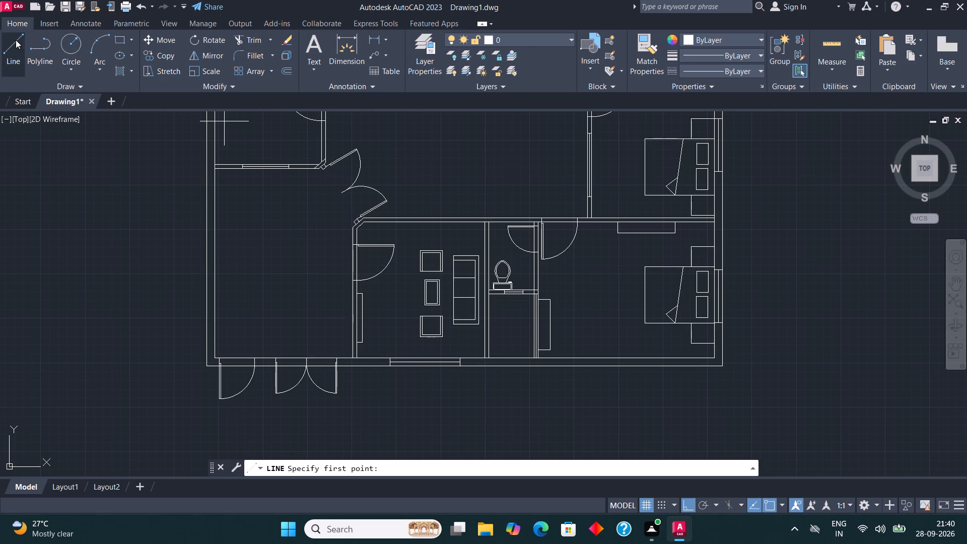
left_click(298, 170)
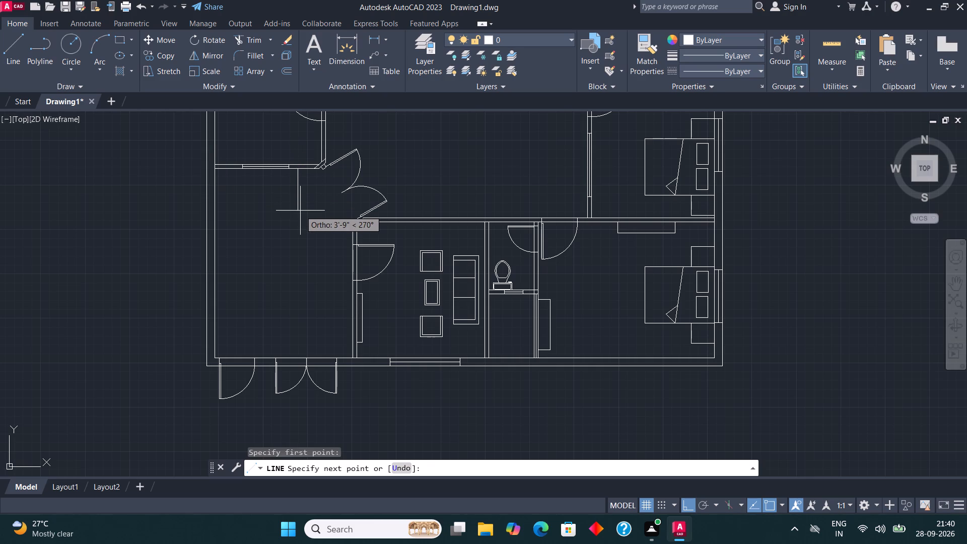
type("2'")
key("Return")
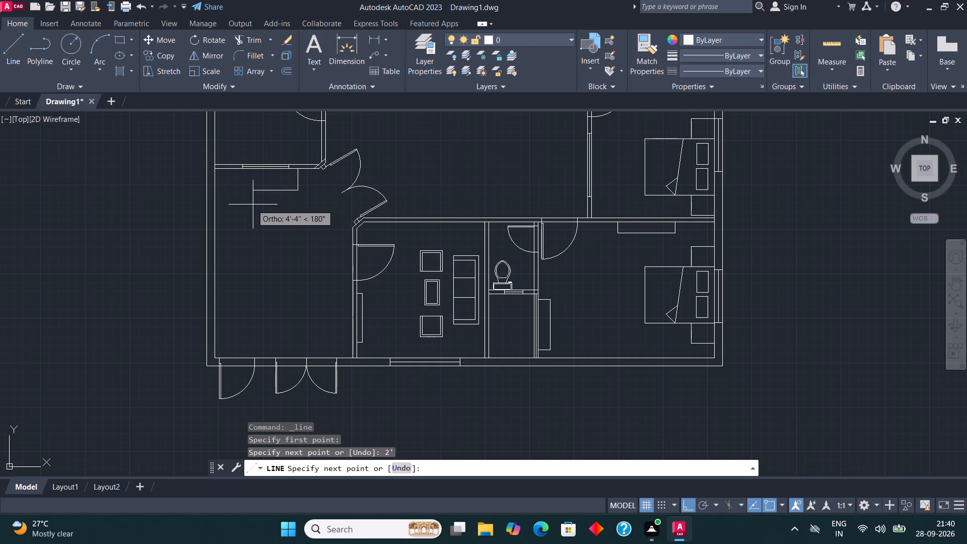
type("1'")
key("Return")
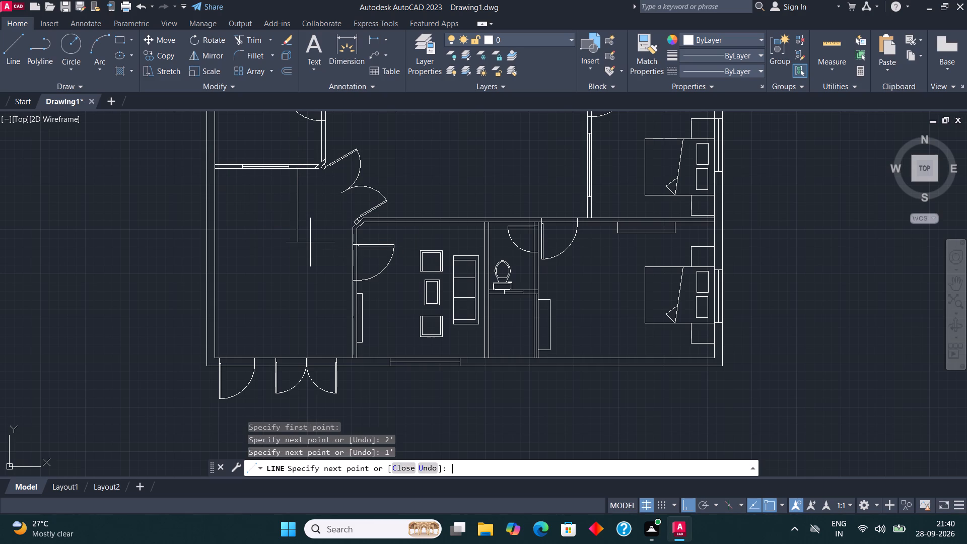
left_click(251, 202)
key("Escape")
Draw a line 3' east from the southwest room's west wall, continuing north to near the loose end of the first outline.
left_click(11, 40)
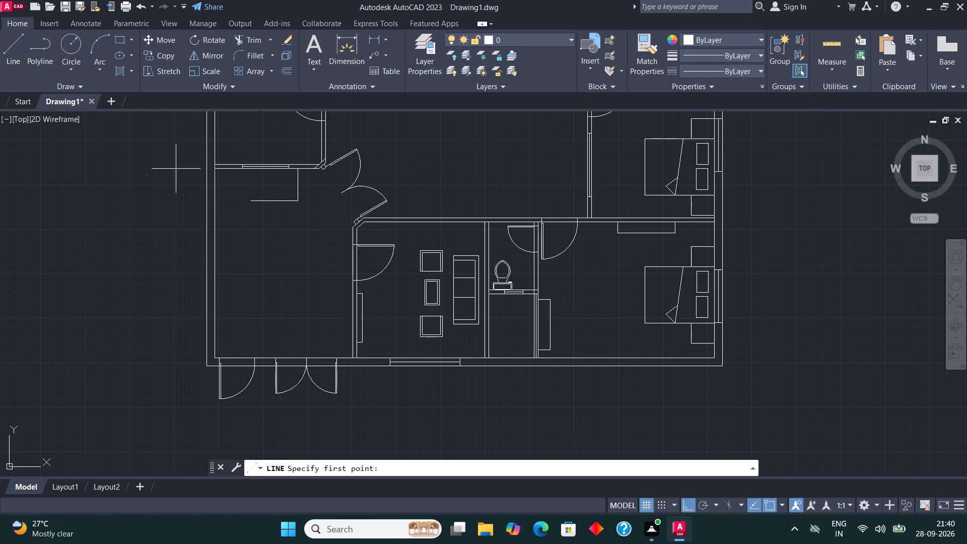
left_click(217, 283)
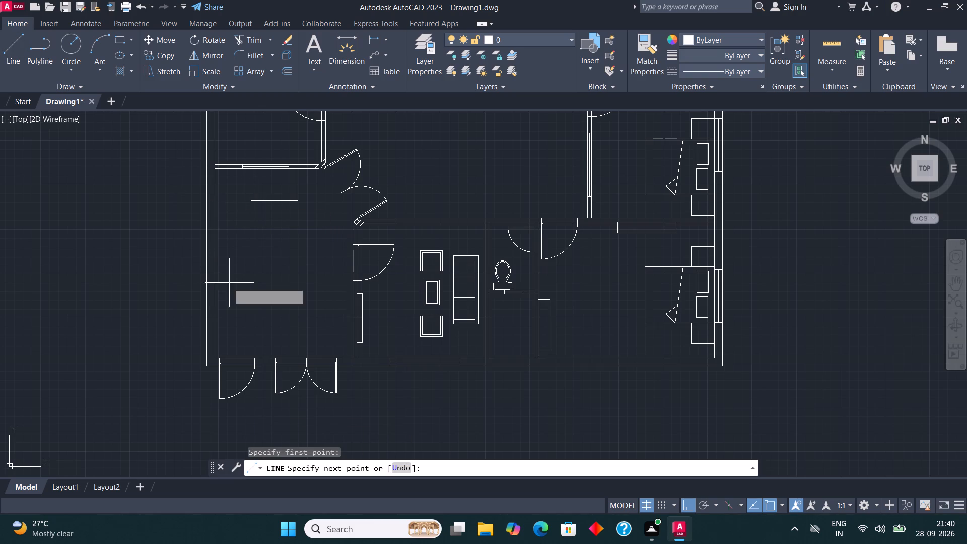
type("3'")
key("Return")
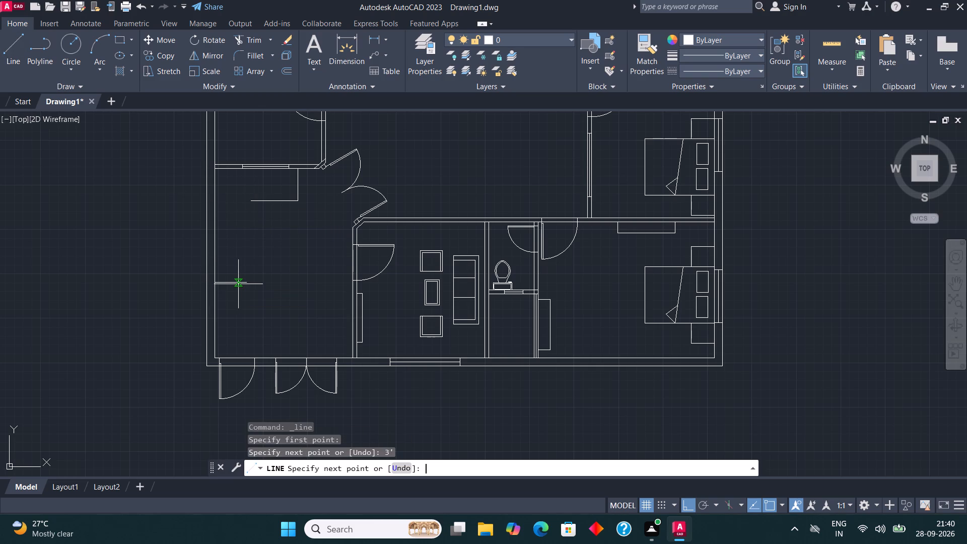
left_click(246, 197)
key("Escape")
Fillet the two loose outline ends into a square inner corner of the L-shaped staircase.
scroll(244, 164, "up", 1)
left_click(257, 55)
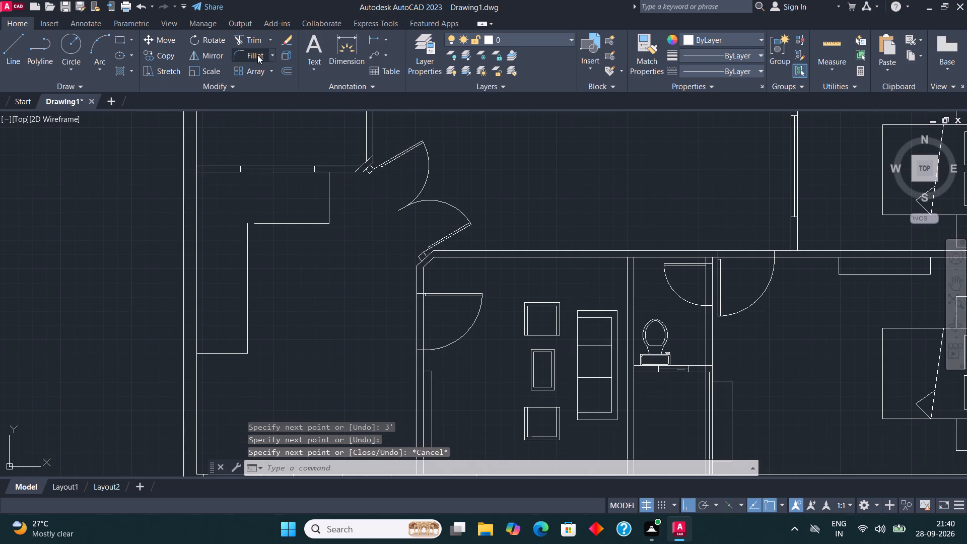
left_click(270, 223)
left_click(248, 255)
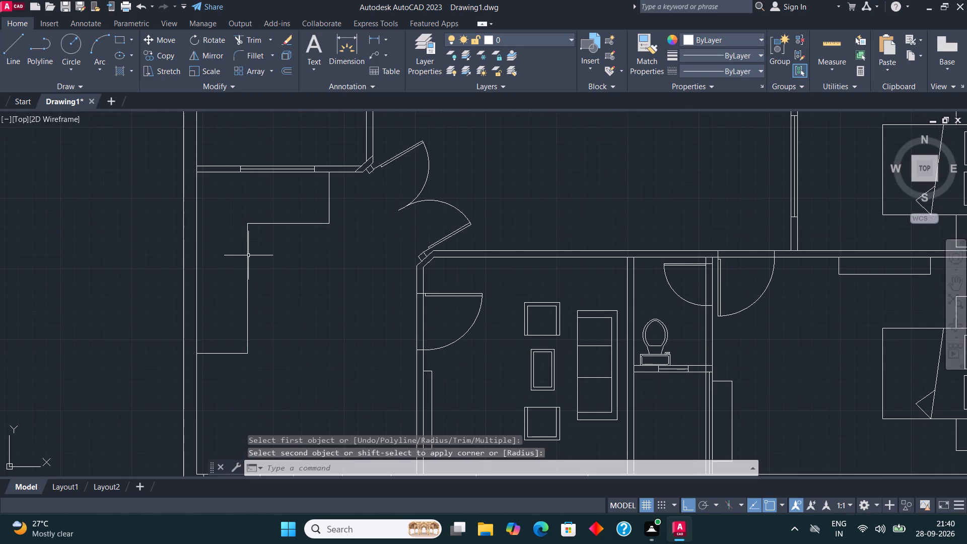
key("Escape")
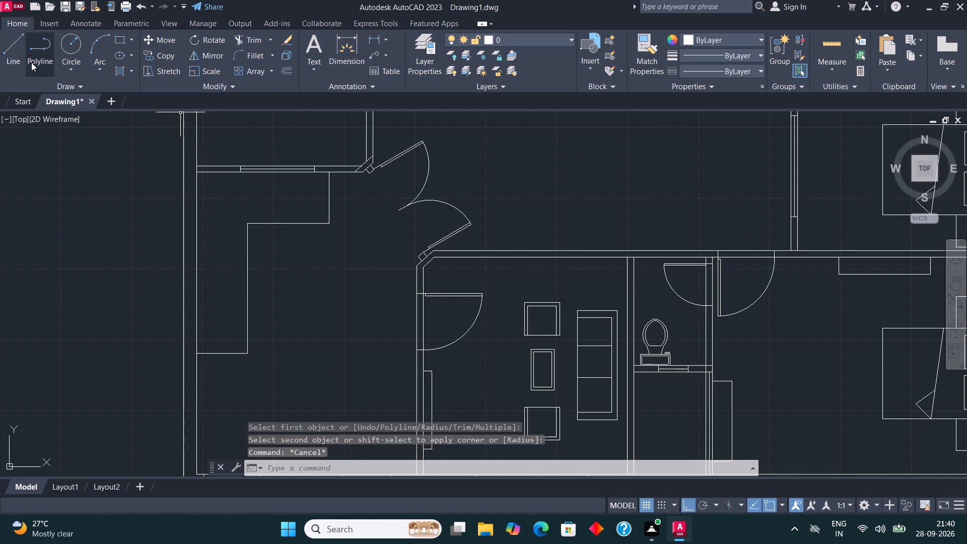
Draw a vertical line from the staircase's inner corner north to the wall to mark one side of the landing.
left_click(15, 44)
left_click(251, 219)
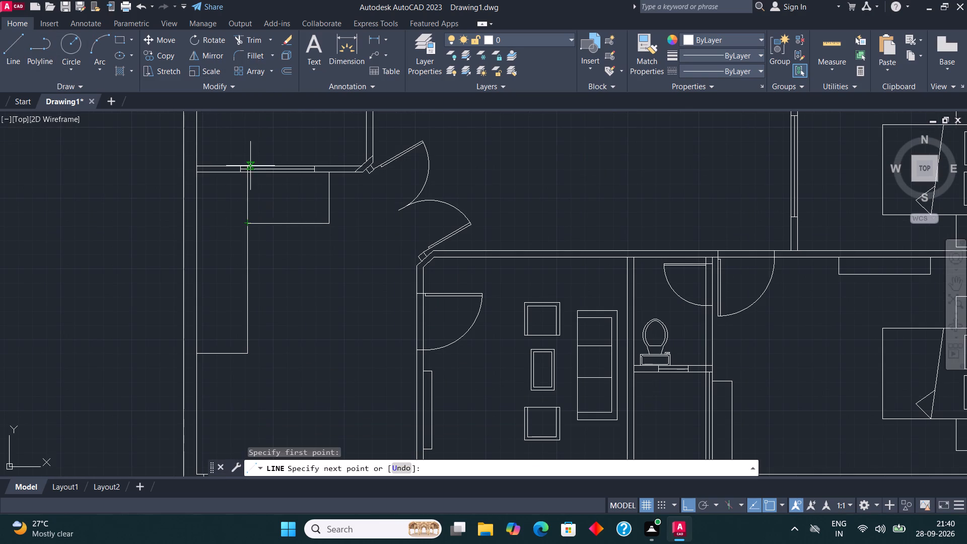
scroll(250, 165, "up", 4)
left_click(223, 193)
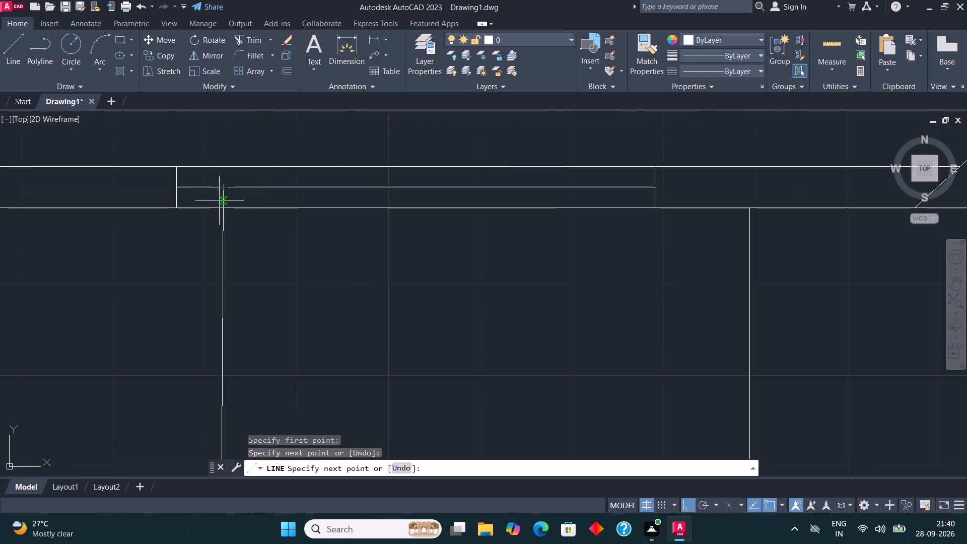
key("ctrl+z")
left_click(219, 200)
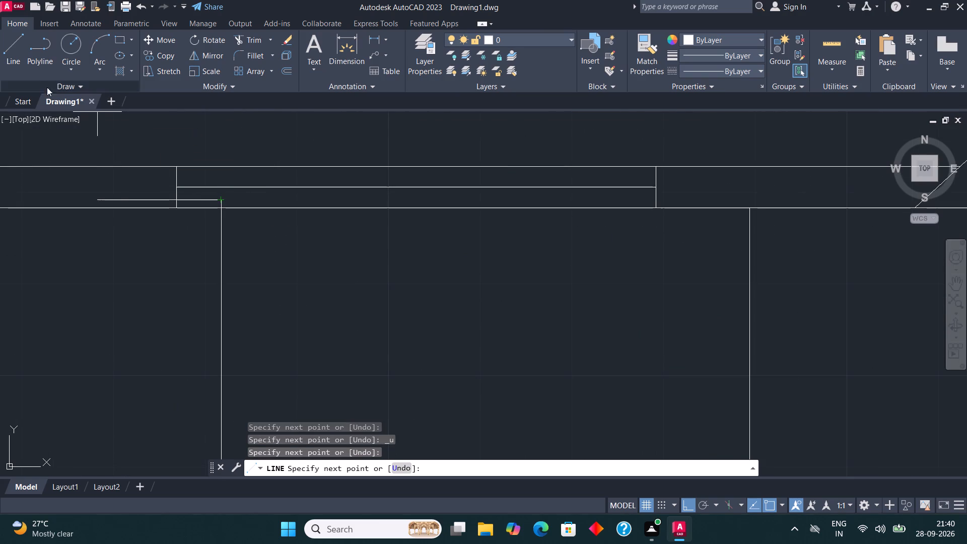
Draw a horizontal line from the staircase's inner corner west to the outer wall to close the landing square.
left_click(25, 53)
scroll(438, 154, "down", 3)
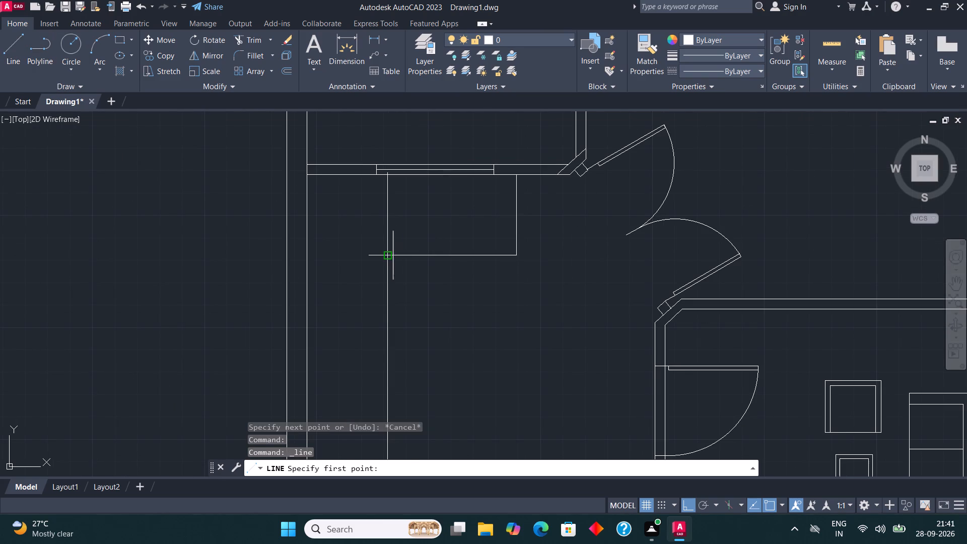
left_click(391, 255)
scroll(322, 256, "up", 3)
left_click(229, 255)
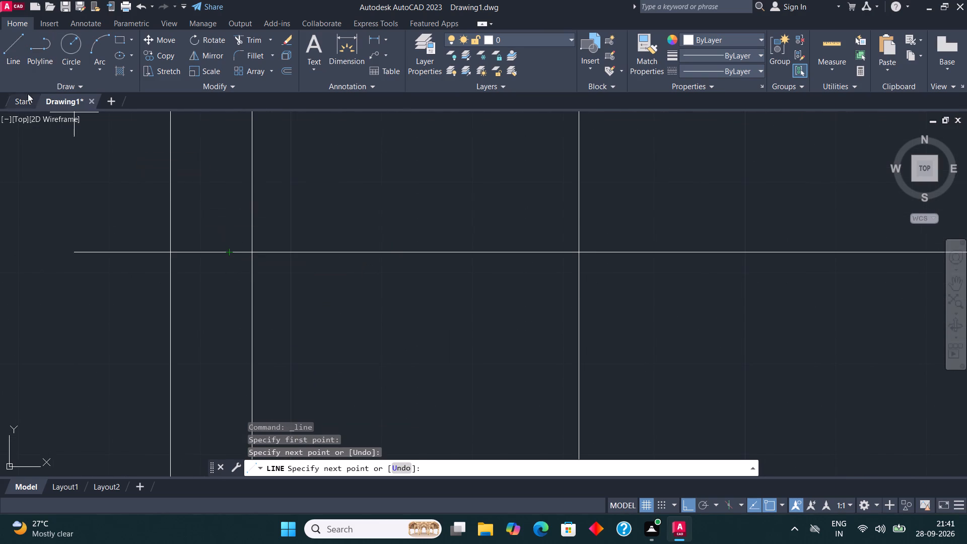
Draw a diagonal across the landing from the staircase's inner corner to the room's northwest corner.
left_click(12, 63)
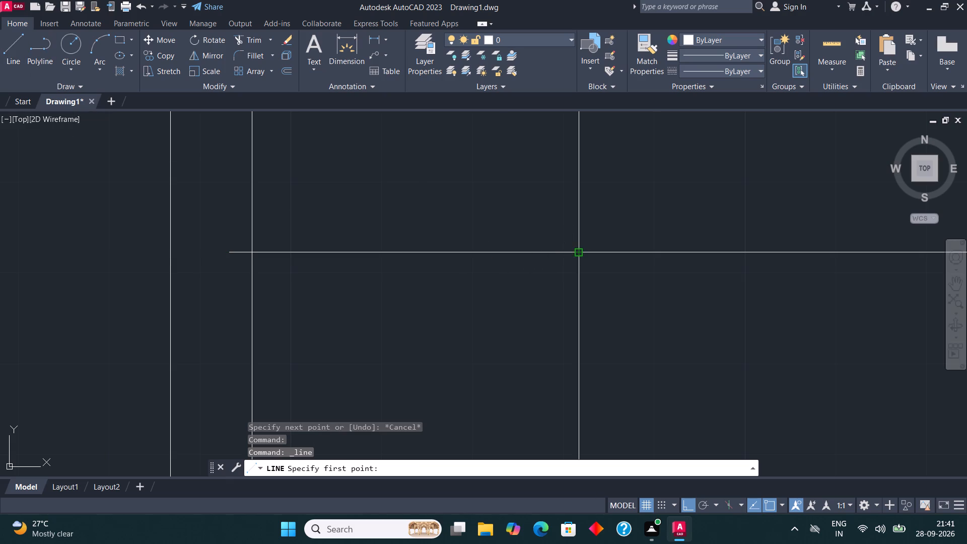
left_click(578, 253)
scroll(578, 259, "down", 3)
scroll(503, 202, "up", 2)
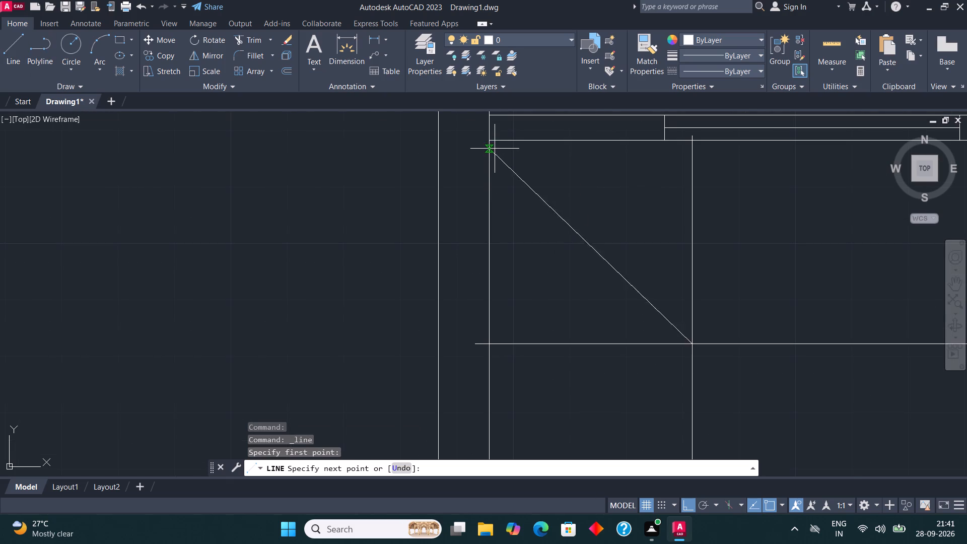
left_click(493, 142)
key("Escape")
key("grave")
Trim the ends of the landing lines that run past the north and west walls' inner faces.
left_click(253, 43)
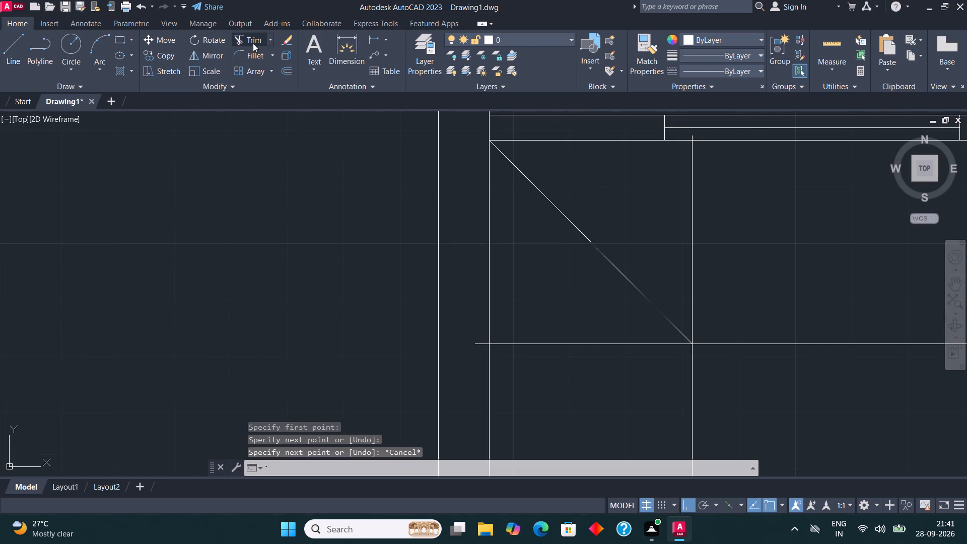
left_click(476, 343)
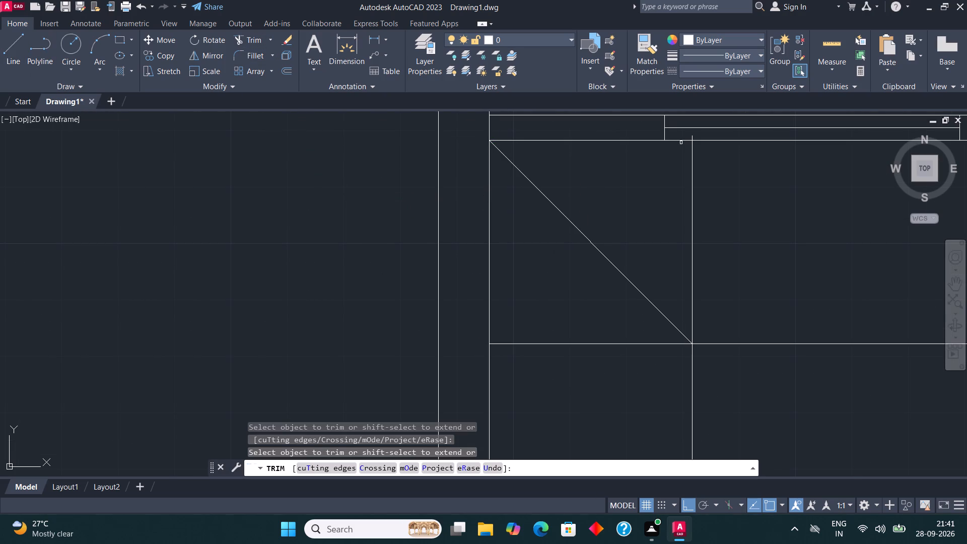
left_click(694, 134)
key("Escape")
scroll(499, 222, "down", 4)
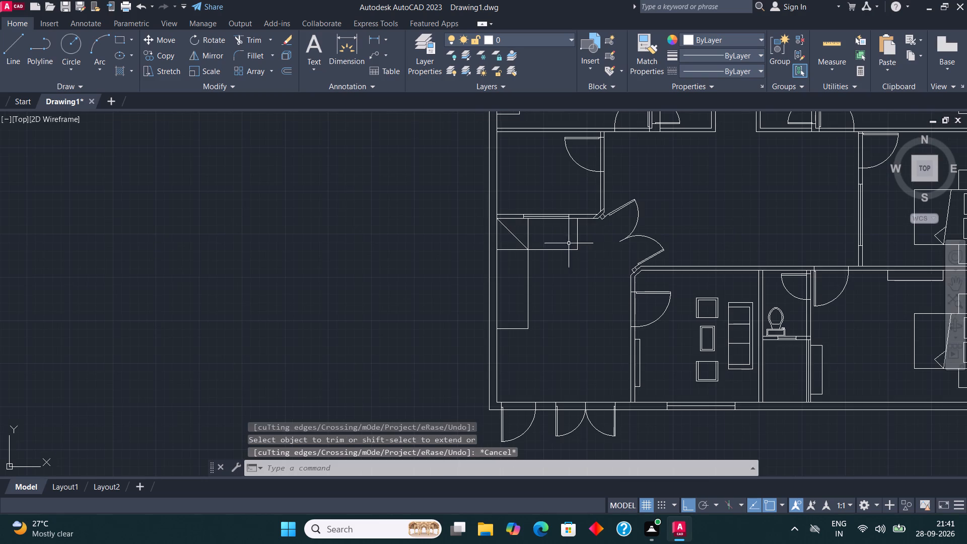
Stretch the lower end of the staircase's short east edge line down to the outline's outer corner.
scroll(584, 233, "up", 3)
left_click(549, 235)
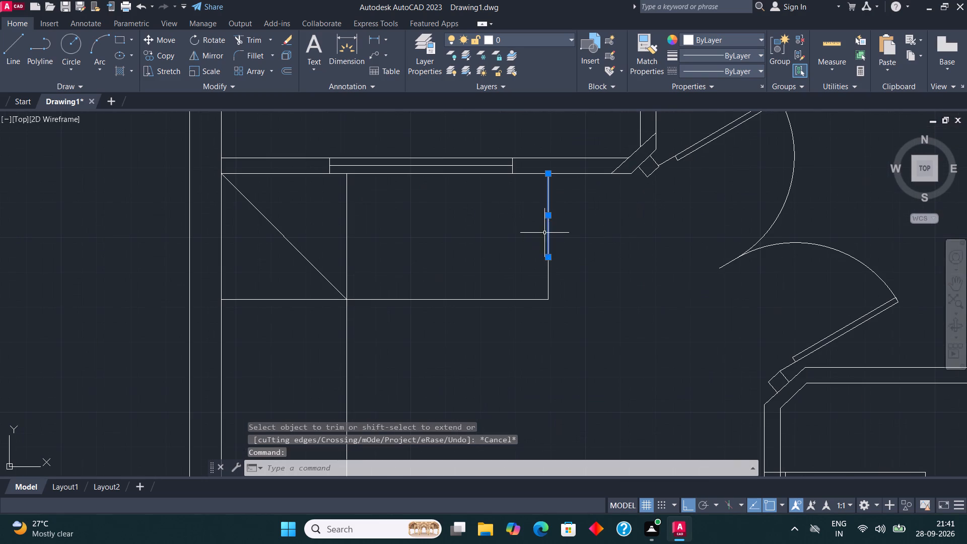
left_click(550, 257)
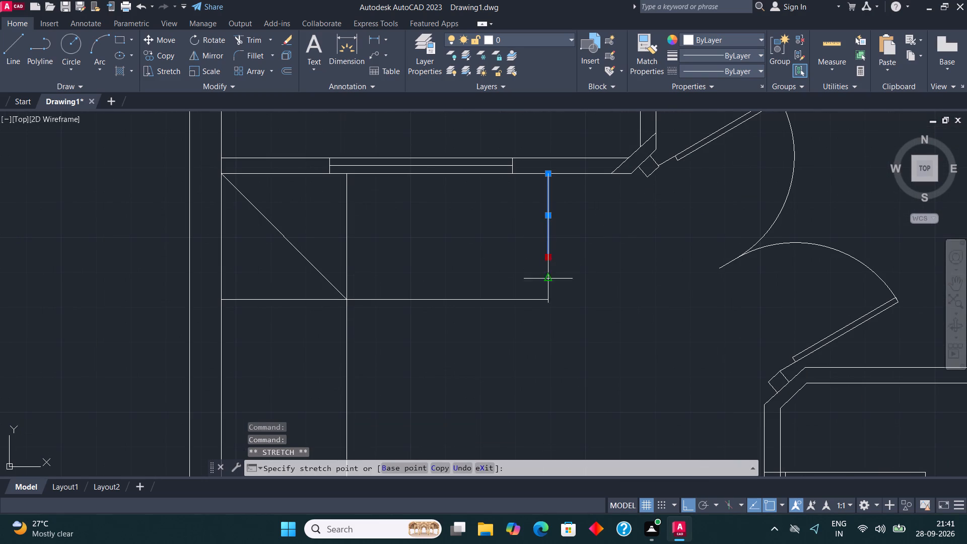
left_click(548, 295)
key("Escape")
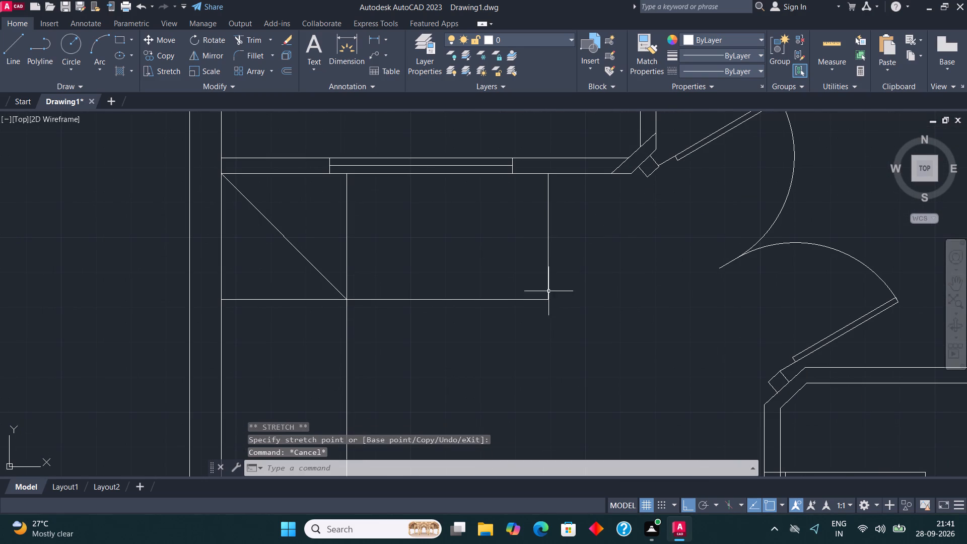
Offset the staircase's short east edge line 8" west to make the upper flight's first tread.
scroll(548, 291, "up", 5)
scroll(508, 374, "up", 3)
scroll(510, 373, "down", 8)
scroll(519, 328, "down", 1)
left_click(516, 323)
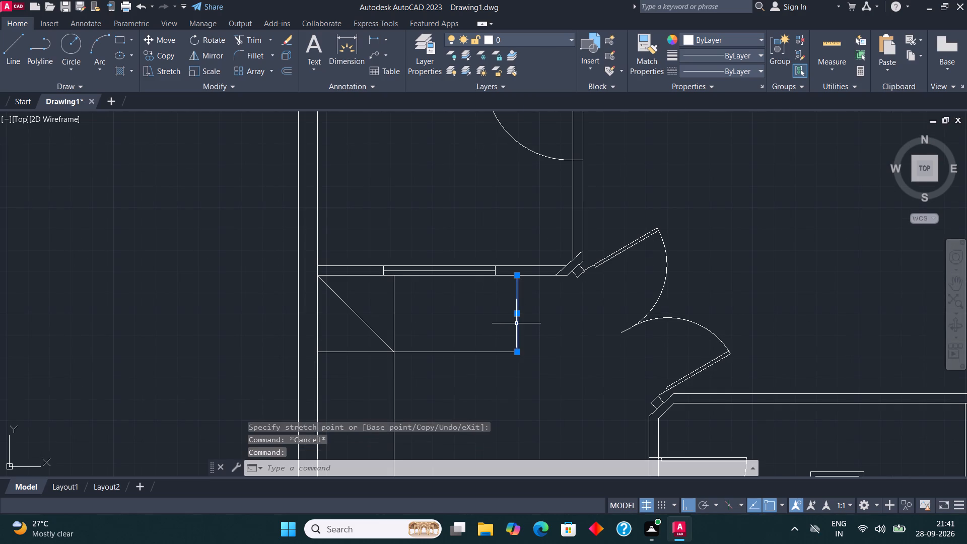
scroll(516, 323, "up", 1)
left_click(286, 76)
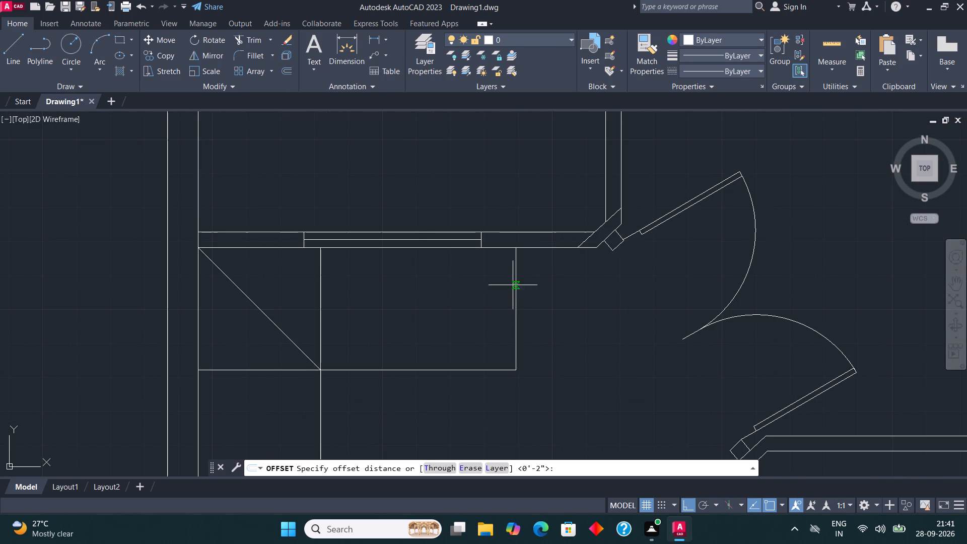
left_click(516, 308)
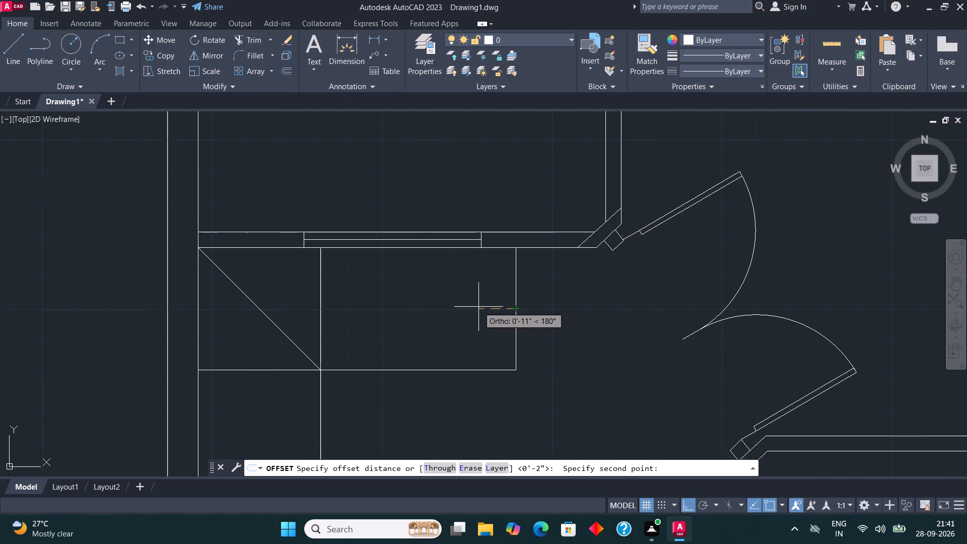
type("8\"")
key("Return")
left_click(478, 307)
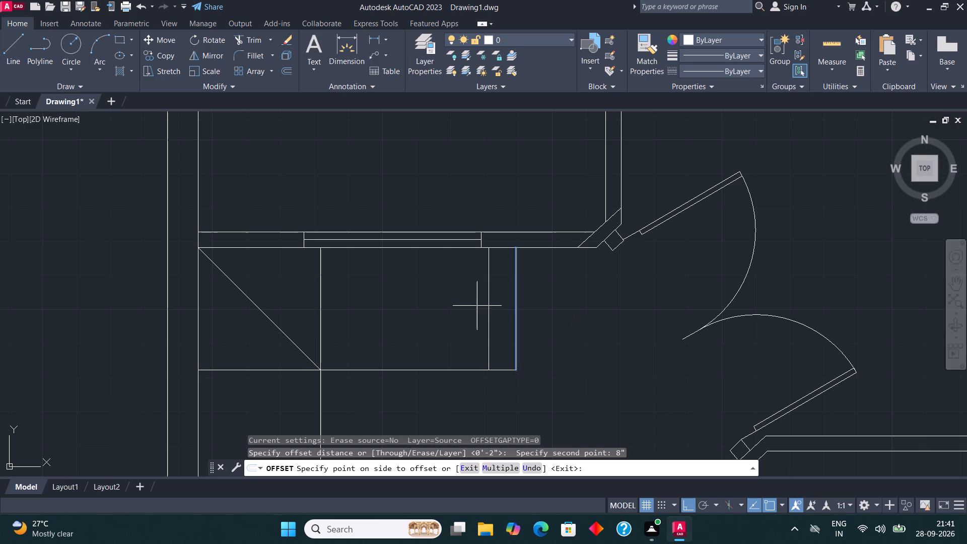
left_click(465, 293)
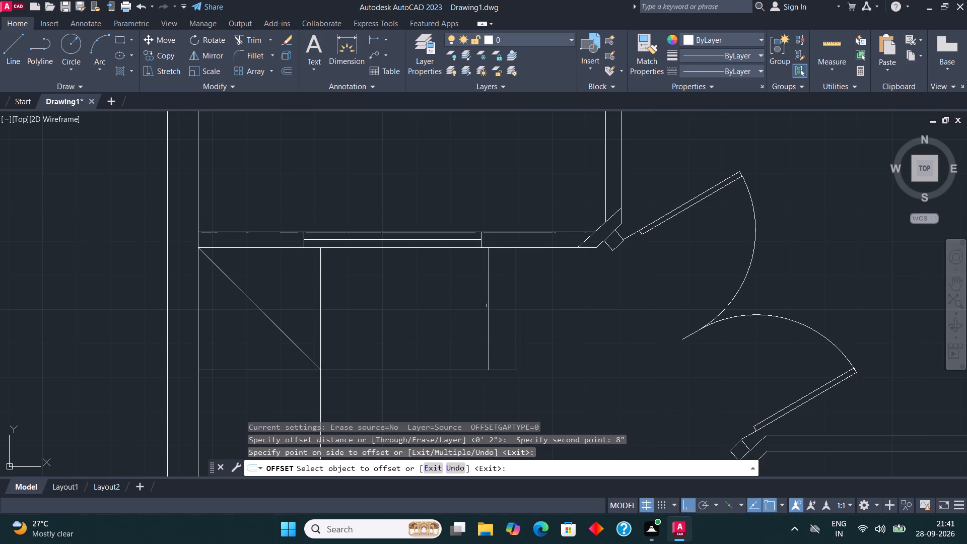
Repeat the 8" offset westward from each new line to add five more treads up to the landing.
left_click(489, 304)
left_click(437, 301)
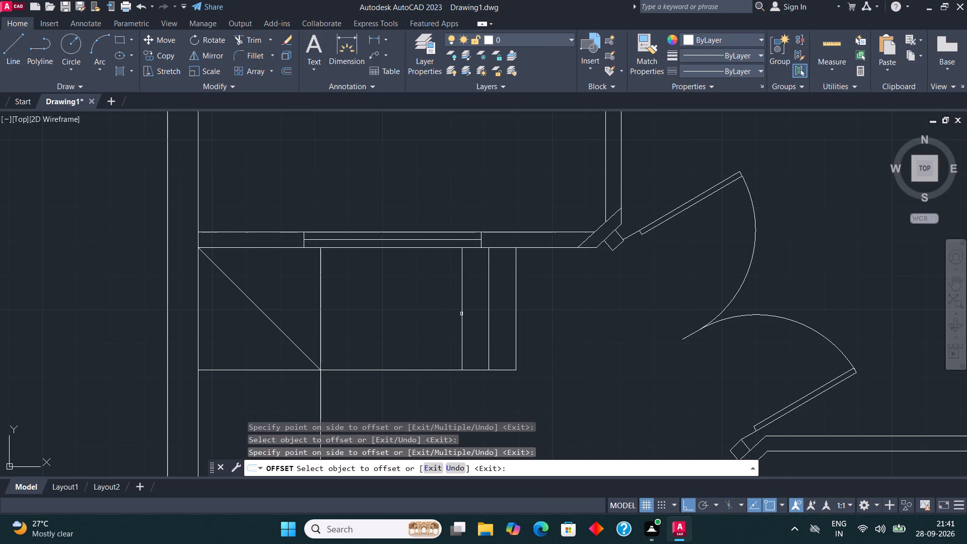
left_click(461, 314)
left_click(413, 310)
left_click(434, 319)
left_click(381, 312)
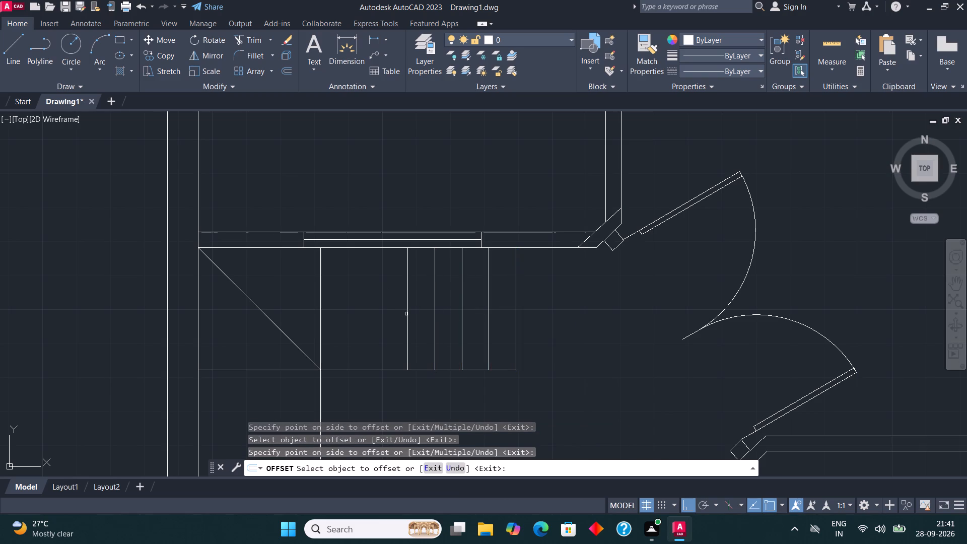
left_click(406, 314)
left_click(368, 308)
left_click(380, 316)
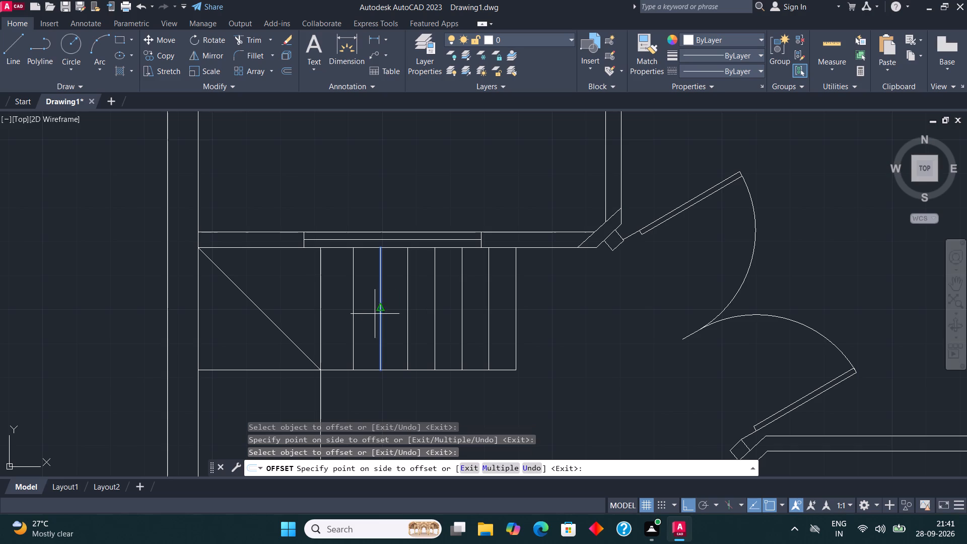
left_click(347, 302)
Offset the landing's south line 8" southward five times in succession to begin the lower flight's treads.
scroll(376, 270, "down", 3)
scroll(342, 308, "up", 1)
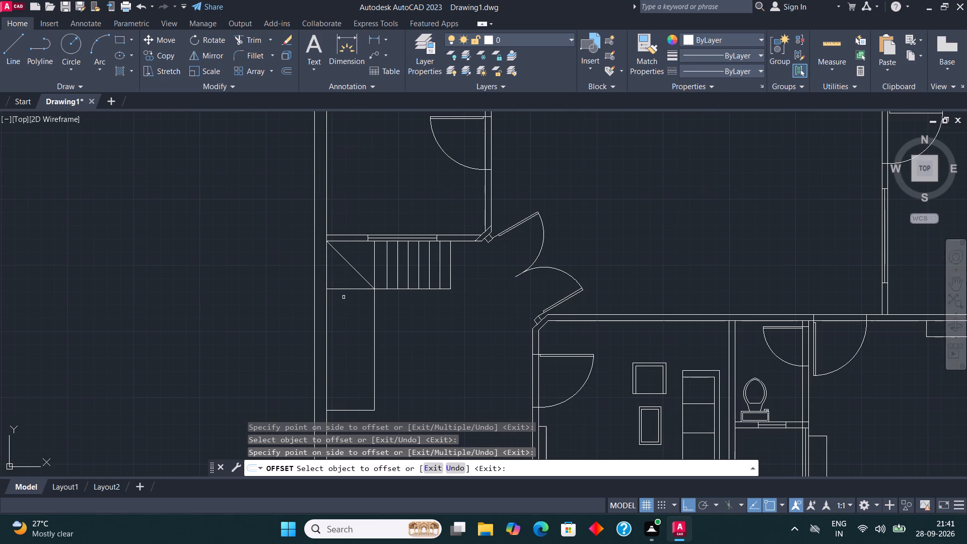
left_click(344, 292)
left_click(353, 288)
left_click(355, 313)
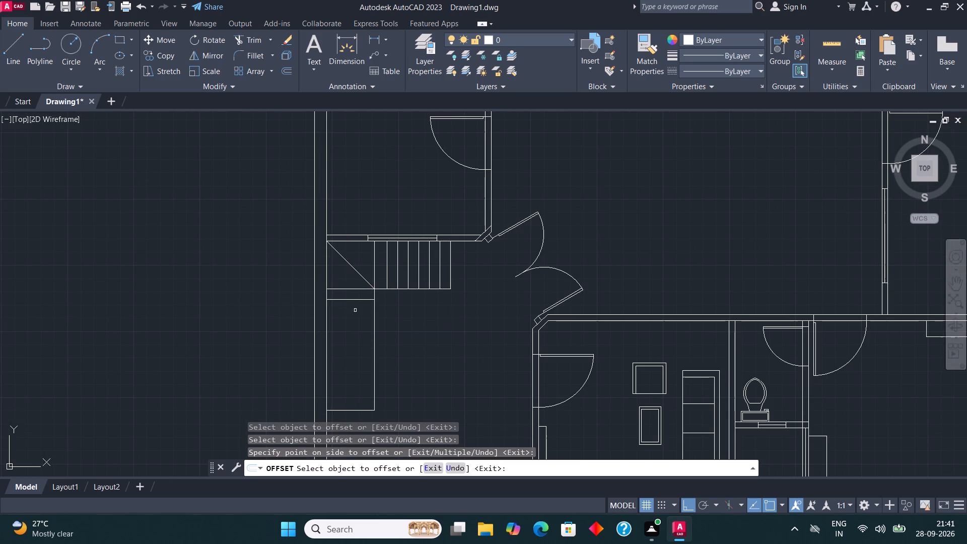
left_click(357, 300)
left_click(361, 315)
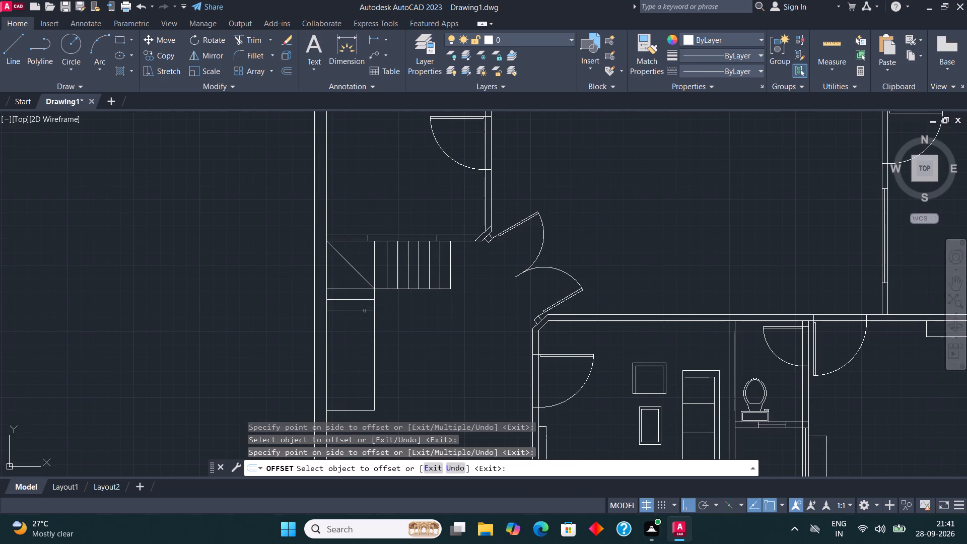
left_click(365, 311)
left_click(365, 341)
left_click(364, 321)
left_click(364, 340)
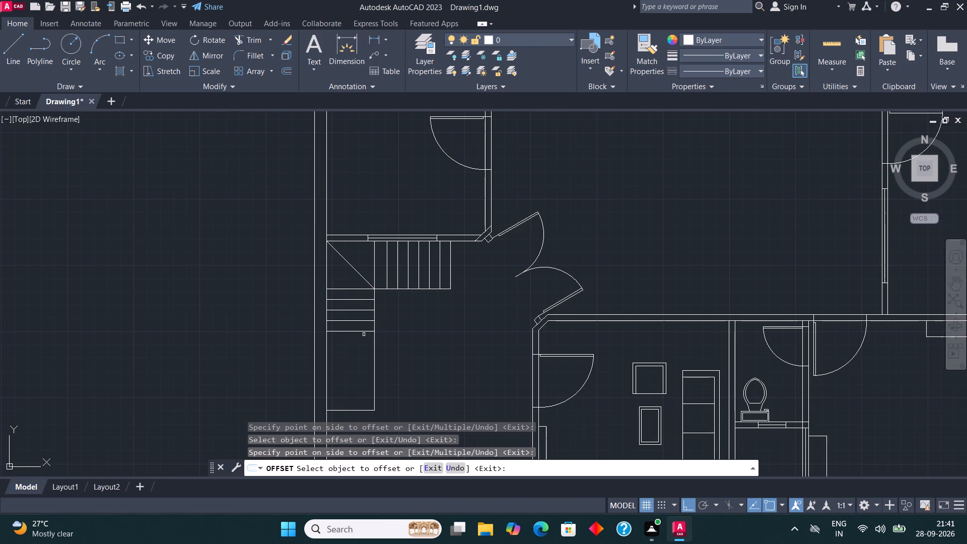
left_click(364, 333)
left_click(365, 331)
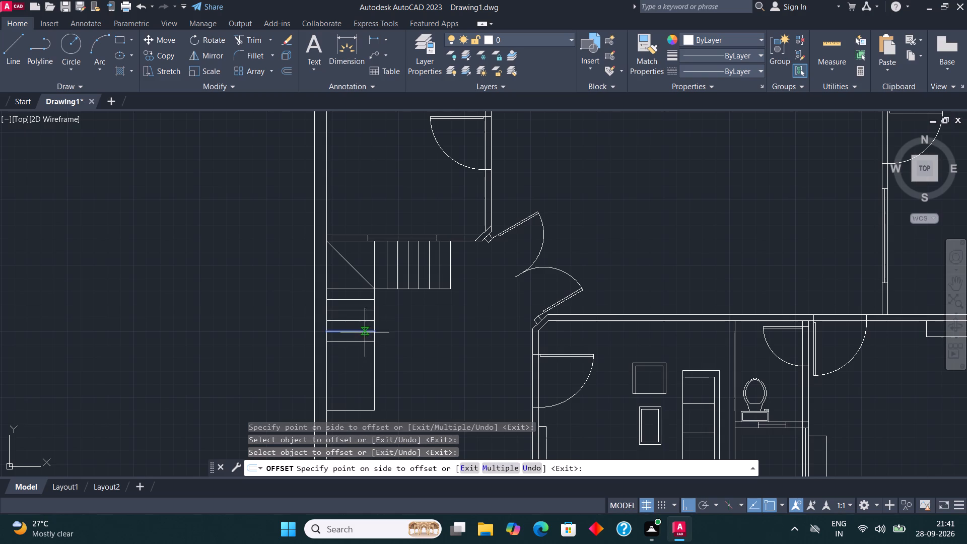
left_click(361, 350)
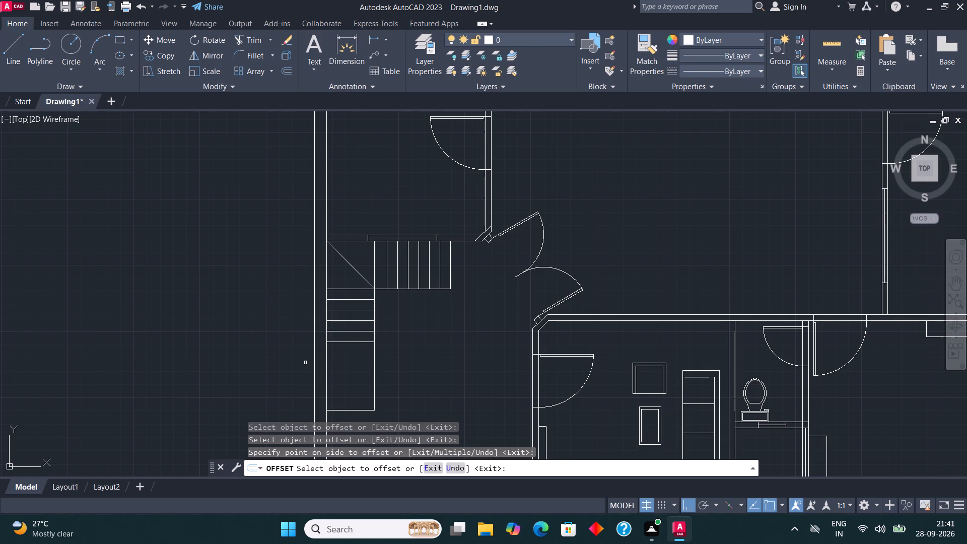
Continue the 8" offsets southward from each new line for six more treads, ending just above the flight's south edge.
left_click(354, 343)
left_click(358, 374)
left_click(362, 354)
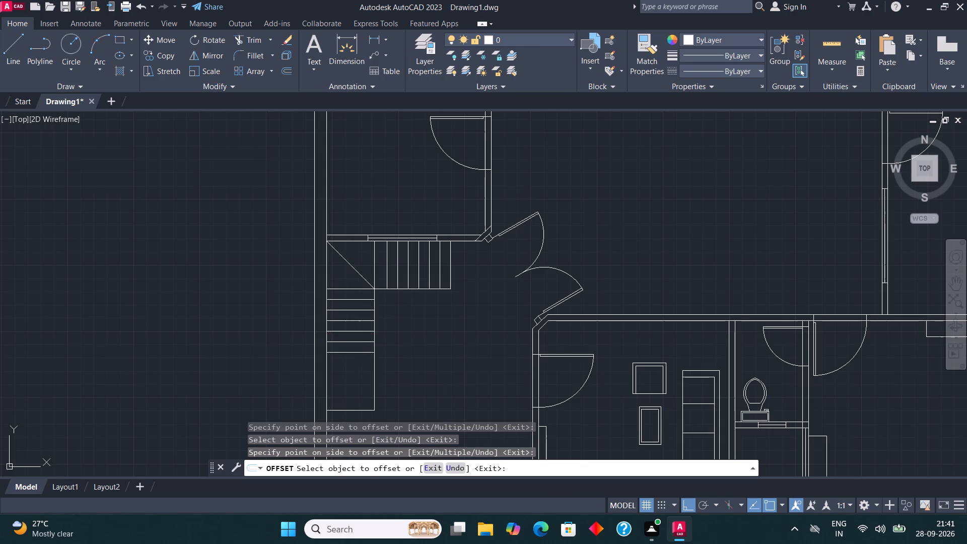
left_click(362, 384)
left_click(363, 365)
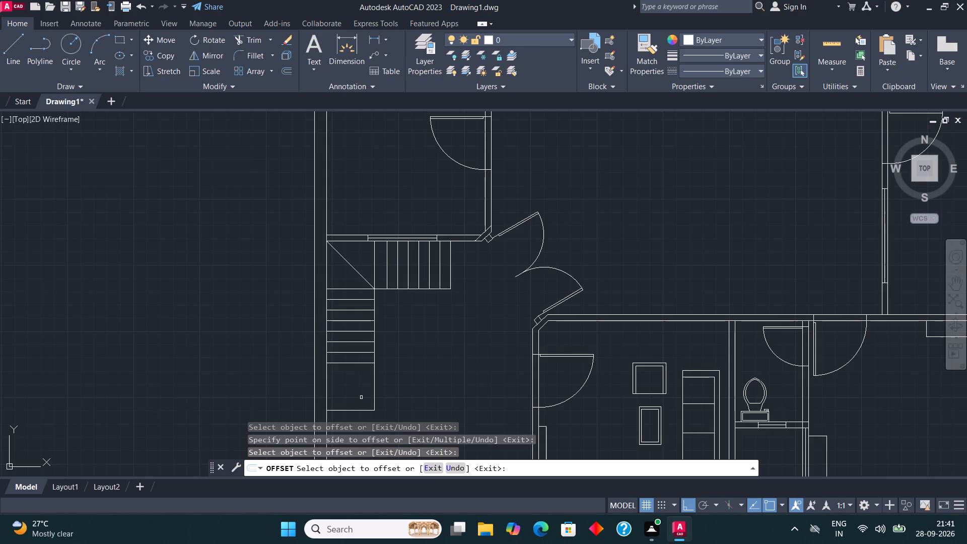
left_click(365, 364)
left_click(365, 402)
left_click(369, 374)
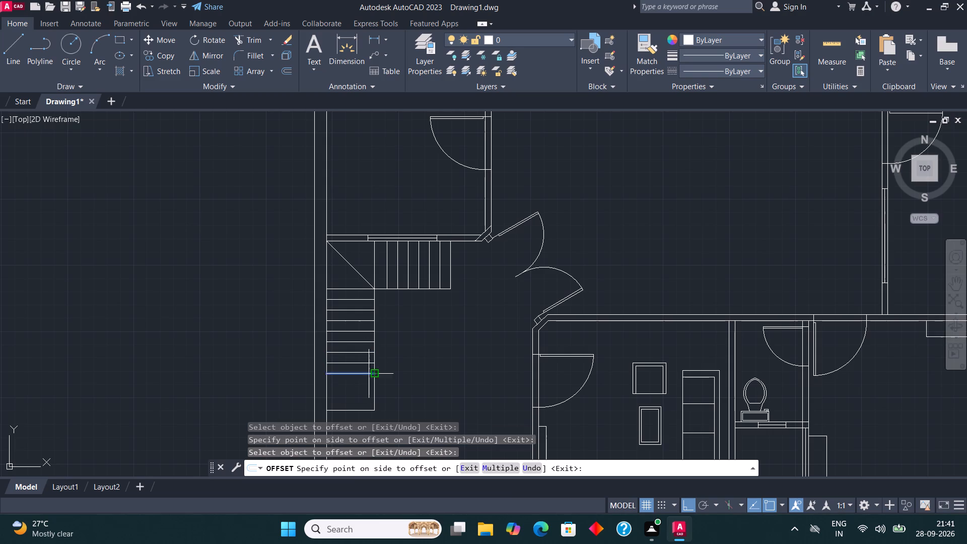
left_click(367, 395)
left_click(366, 384)
left_click(366, 402)
left_click(366, 394)
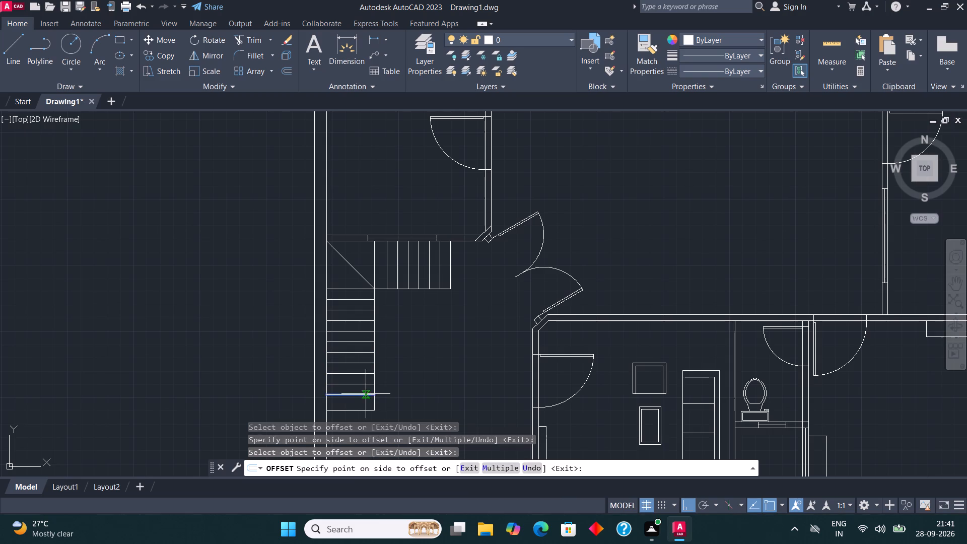
left_click(365, 404)
scroll(371, 369, "down", 2)
scroll(370, 392, "up", 4)
key("Escape")
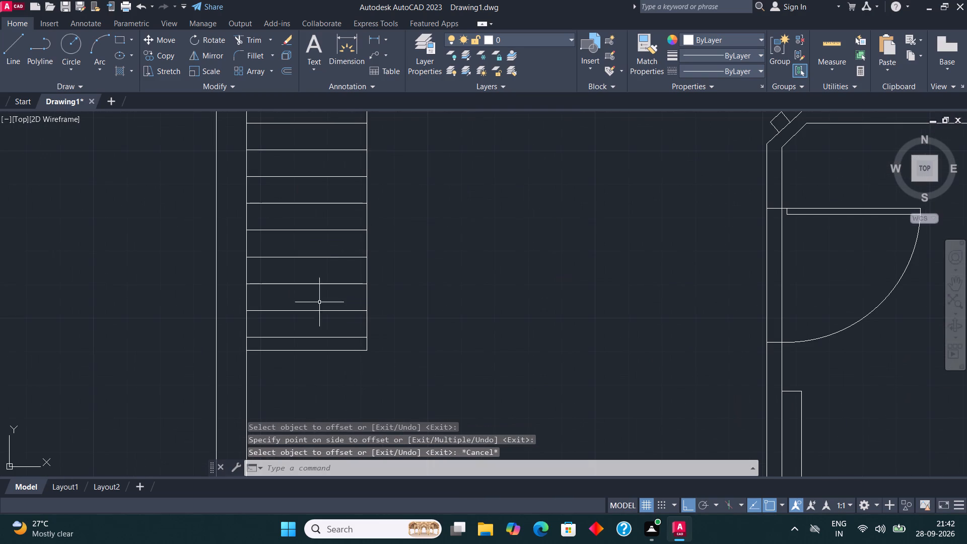
Trim off the staircase's south end line and the east edge stub below the last tread.
left_click(257, 38)
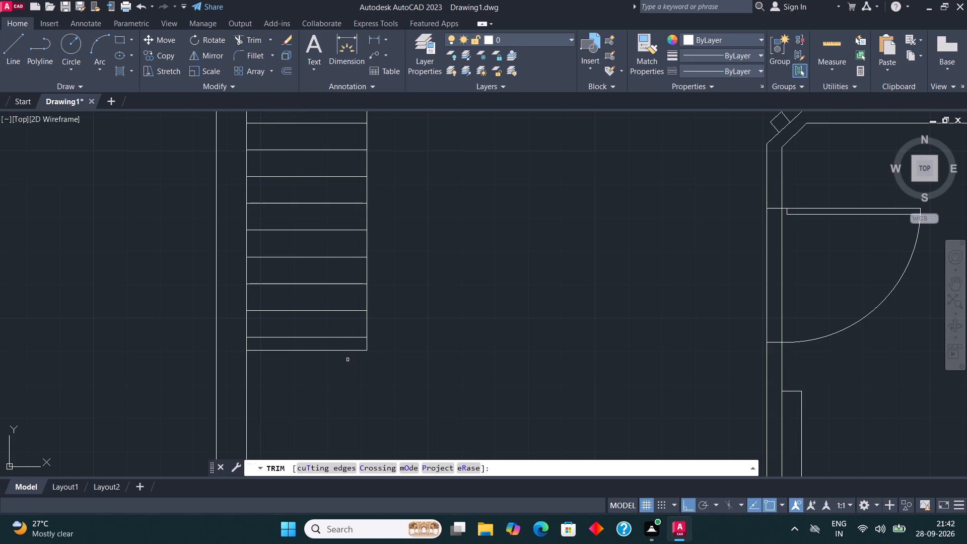
left_click(346, 360)
left_click(373, 343)
key("Escape")
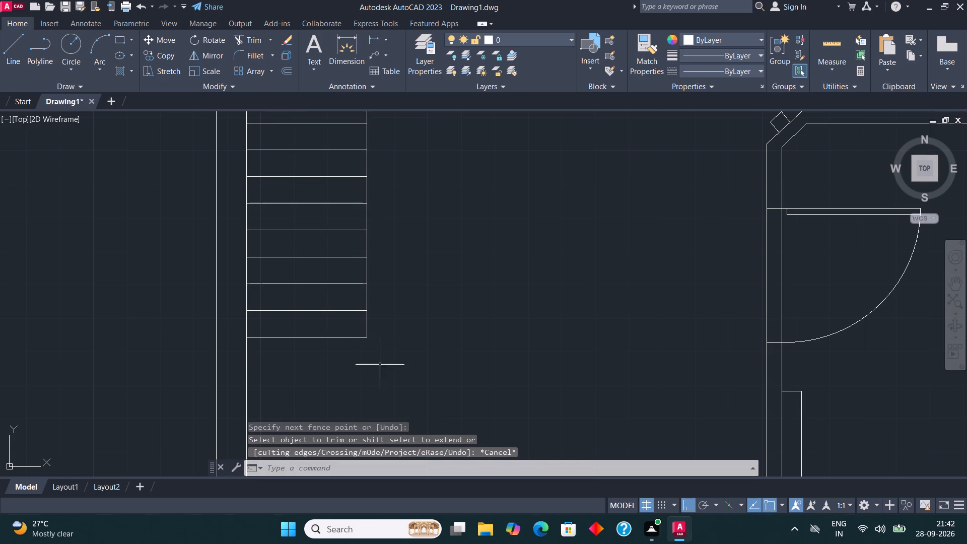
In the room north of the stairs, draw a counter line 2' south from the north wall beside the door, continuing west.
scroll(387, 408, "down", 4)
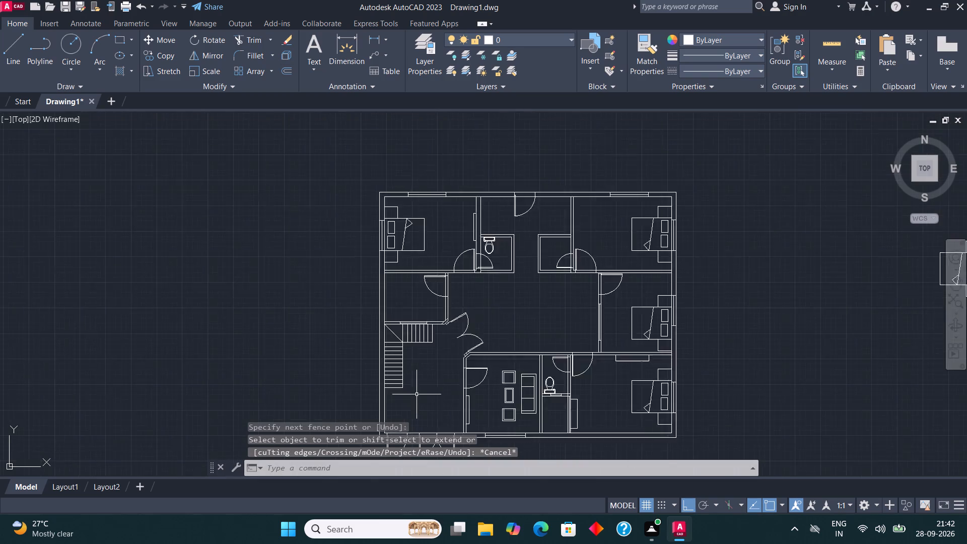
scroll(417, 395, "down", 1)
scroll(415, 340, "up", 4)
scroll(415, 339, "down", 2)
scroll(415, 379, "up", 2)
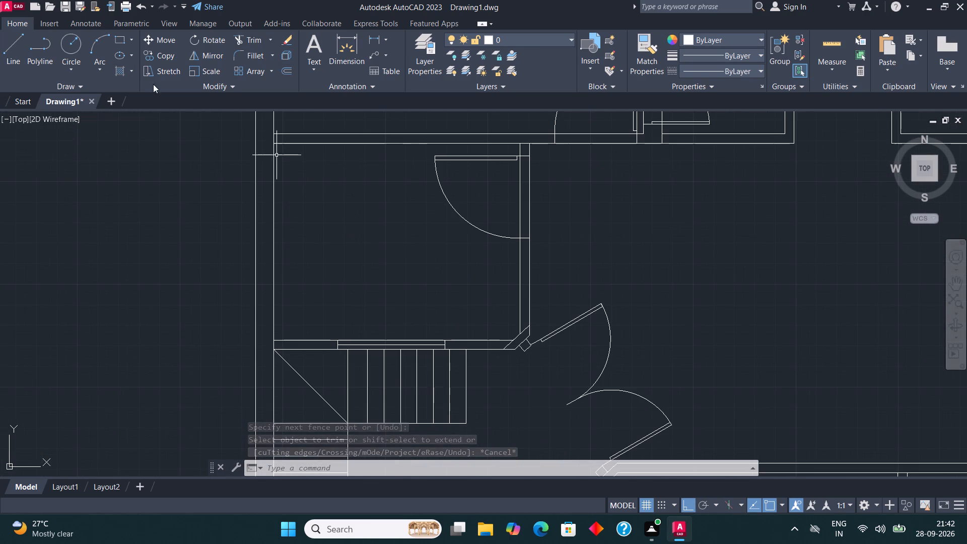
left_click(8, 43)
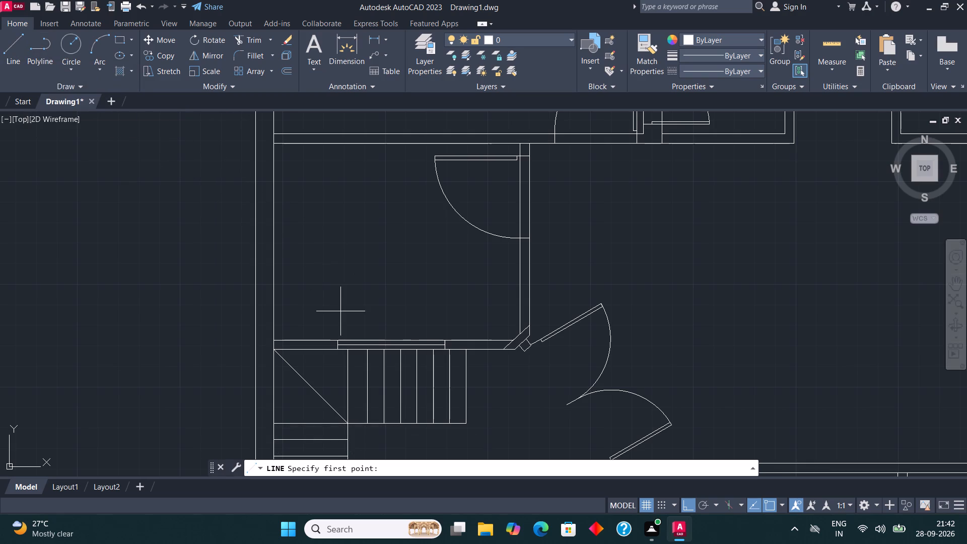
left_click(424, 146)
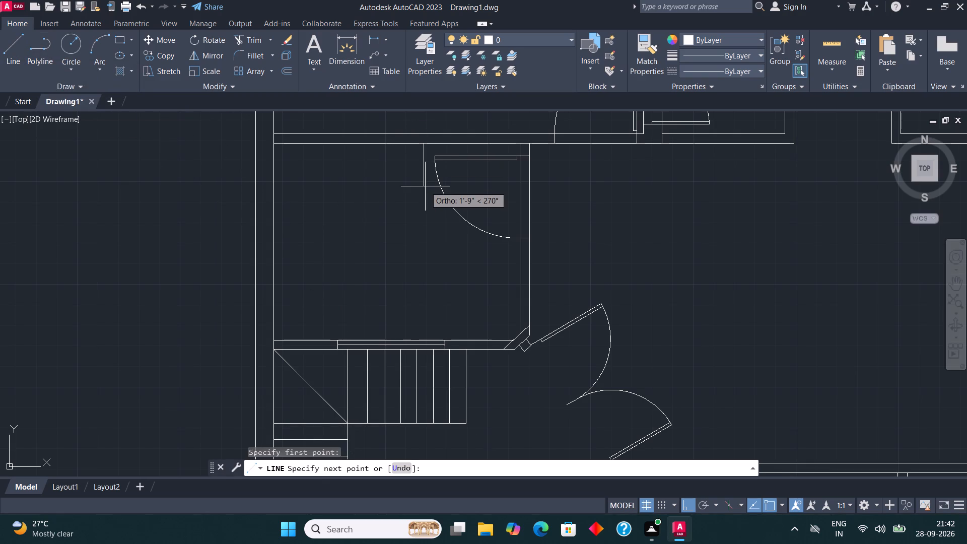
type("2'")
key("Return")
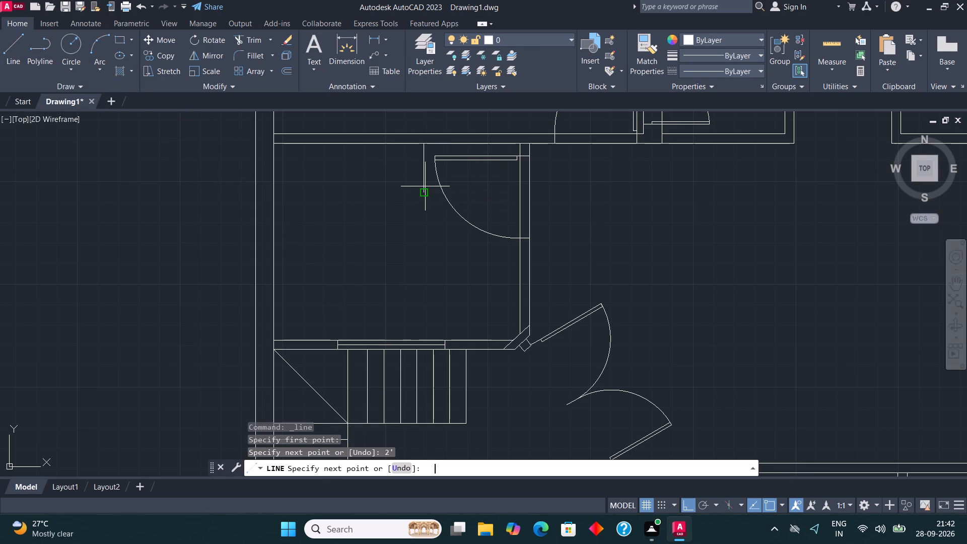
left_click(314, 184)
key("Escape")
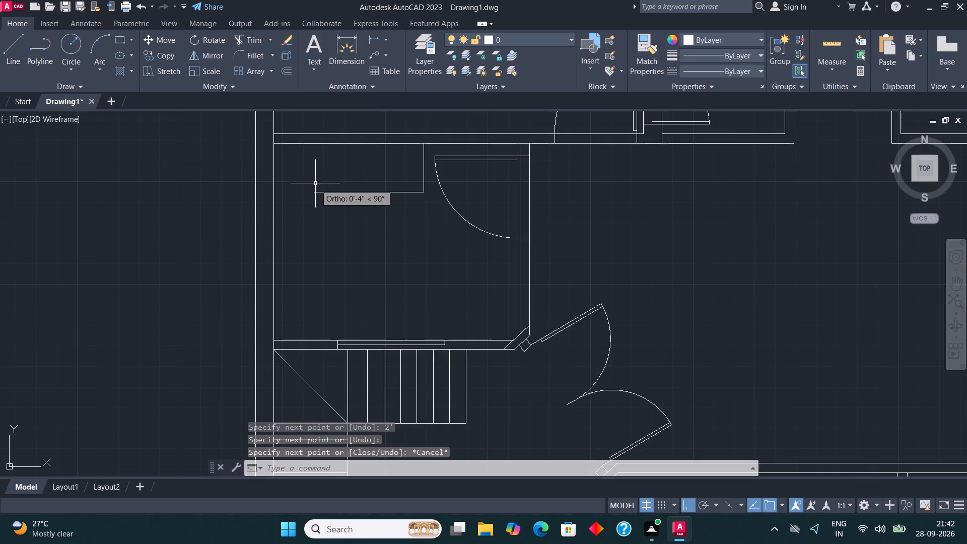
Draw a line from the room's northwest corner 2' east along the wall, continuing south about 5'-9".
left_click(18, 48)
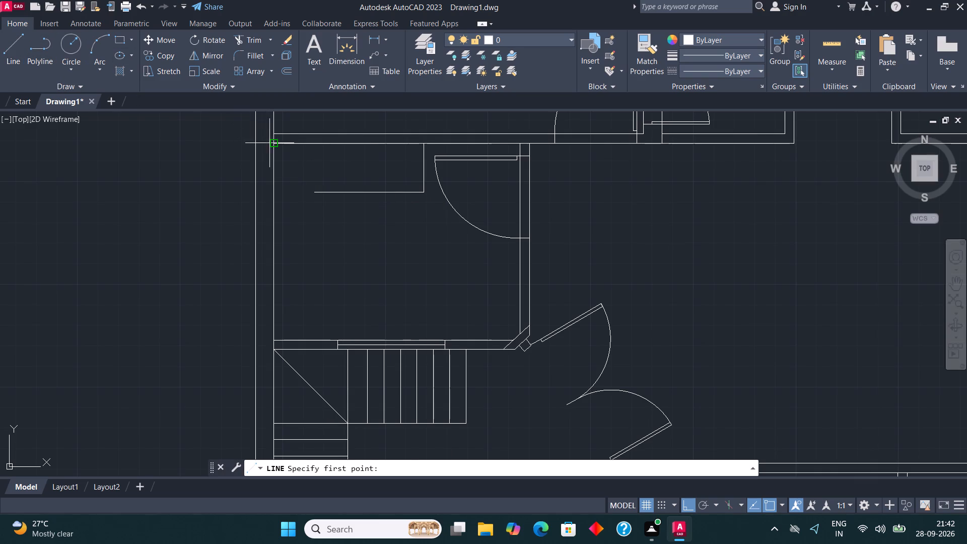
left_click(275, 146)
type("2'")
key("Return")
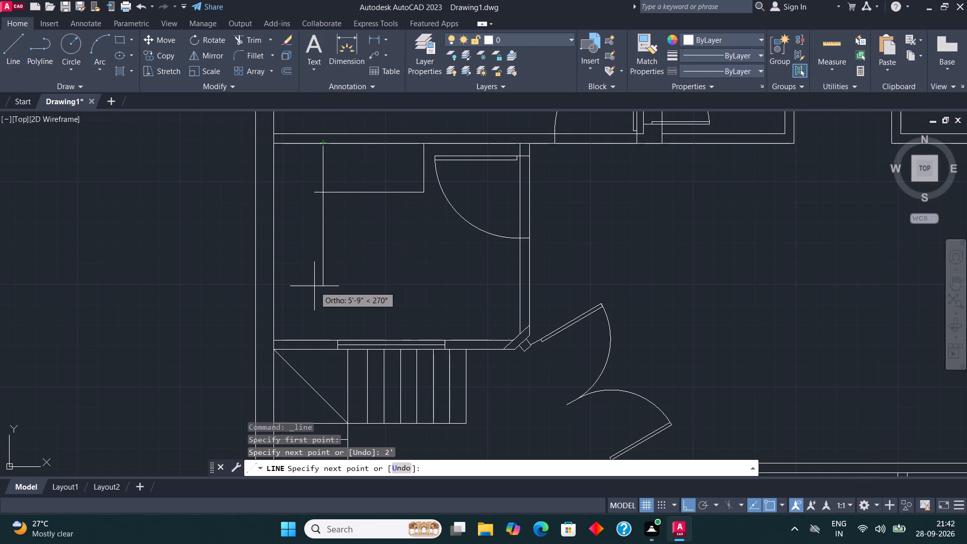
left_click(314, 288)
key("Escape")
Draw a line 2' north from the room's south wall above the window, continuing west past the vertical counter line.
left_click(8, 46)
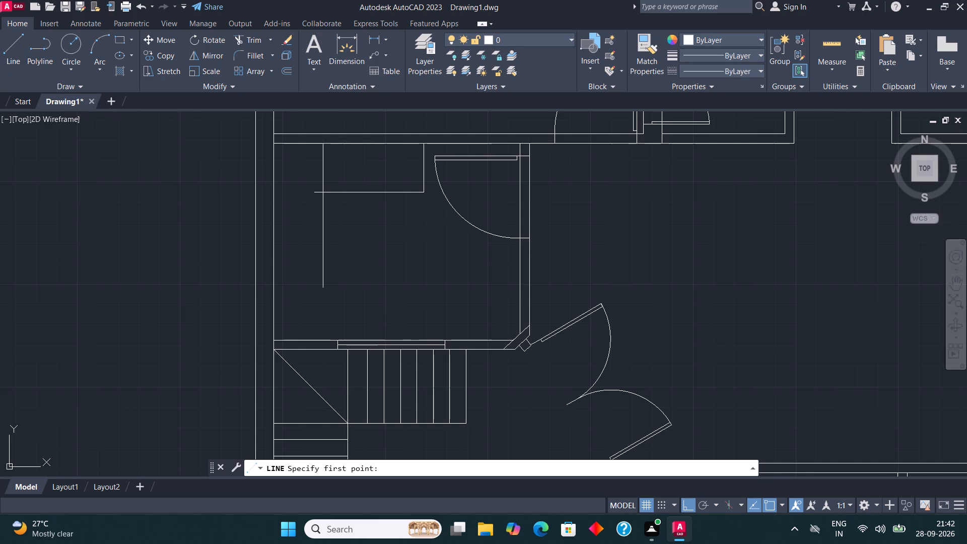
left_click(379, 337)
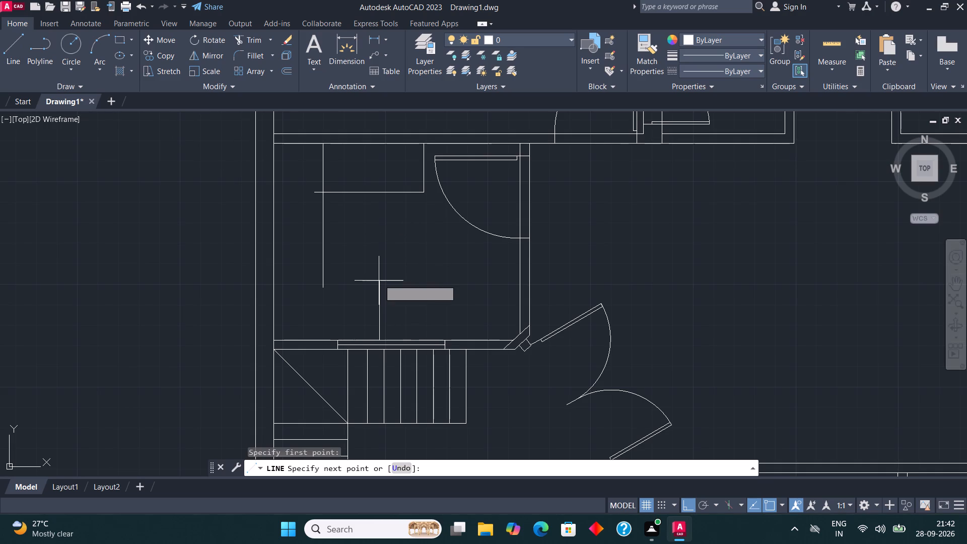
type("2'")
key("Return")
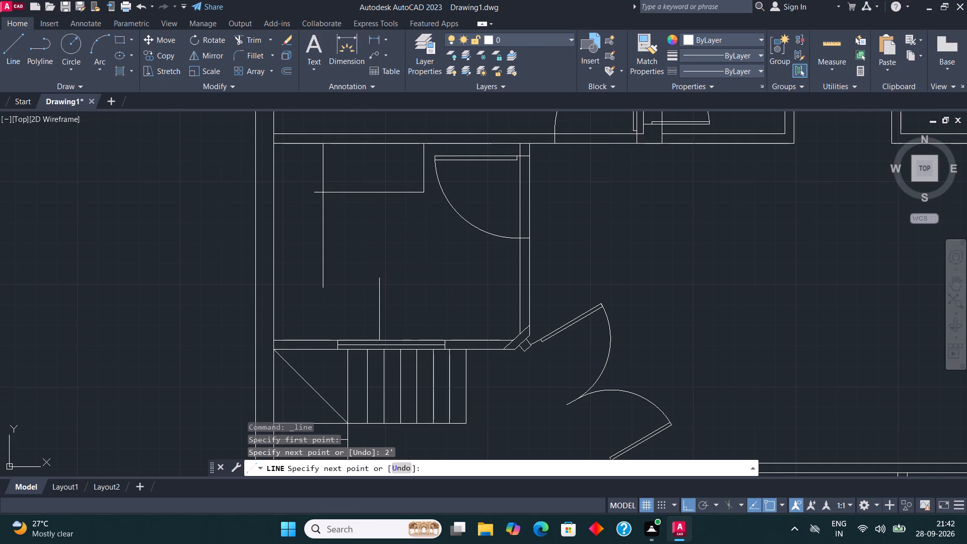
left_click(310, 279)
key("Escape")
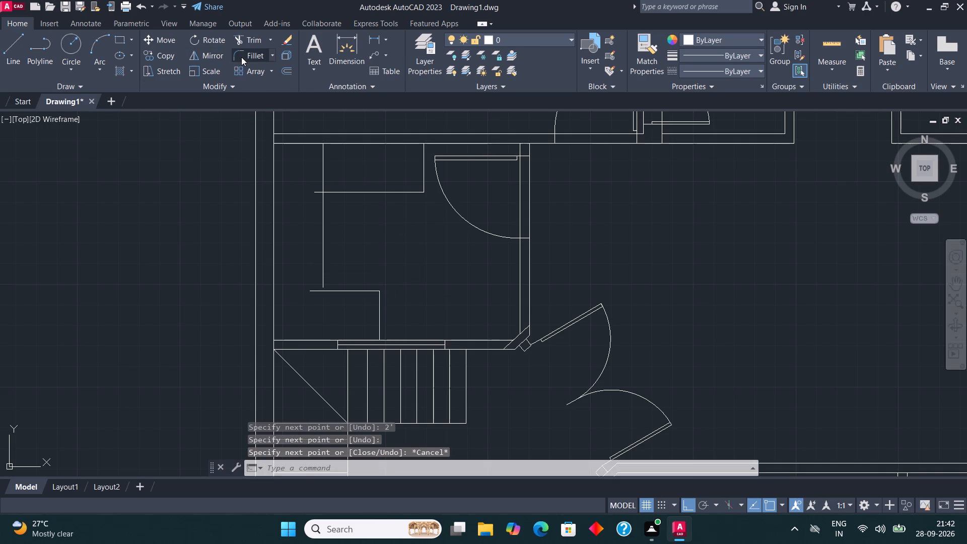
Fillet the counter lines into sharp corners where the west run meets the north and south runs.
left_click(241, 57)
left_click(367, 192)
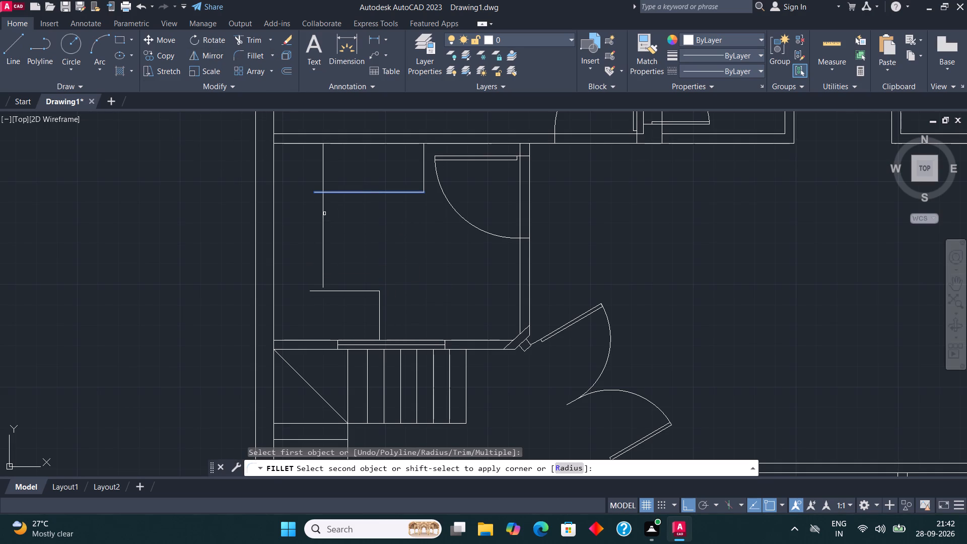
left_click(324, 214)
left_click(255, 53)
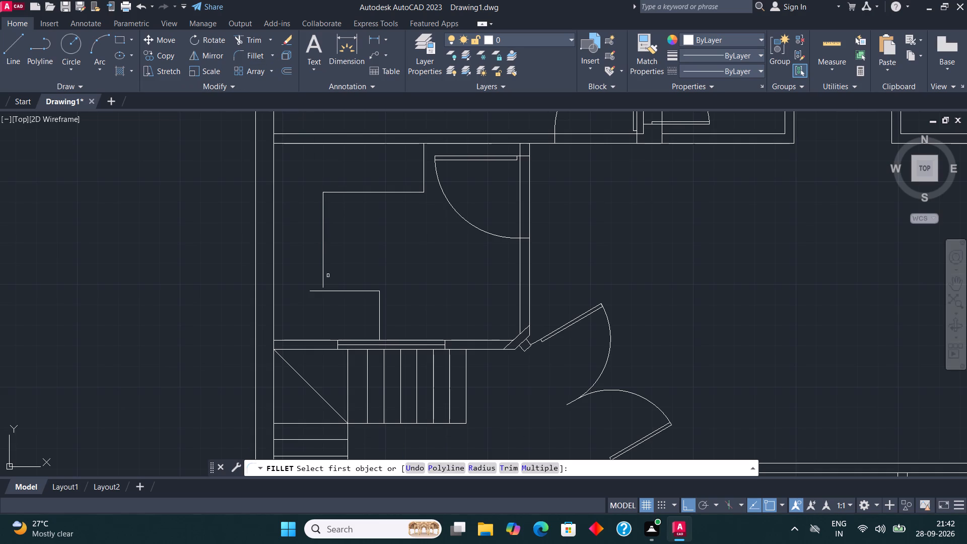
left_click(322, 267)
left_click(336, 291)
key("Escape")
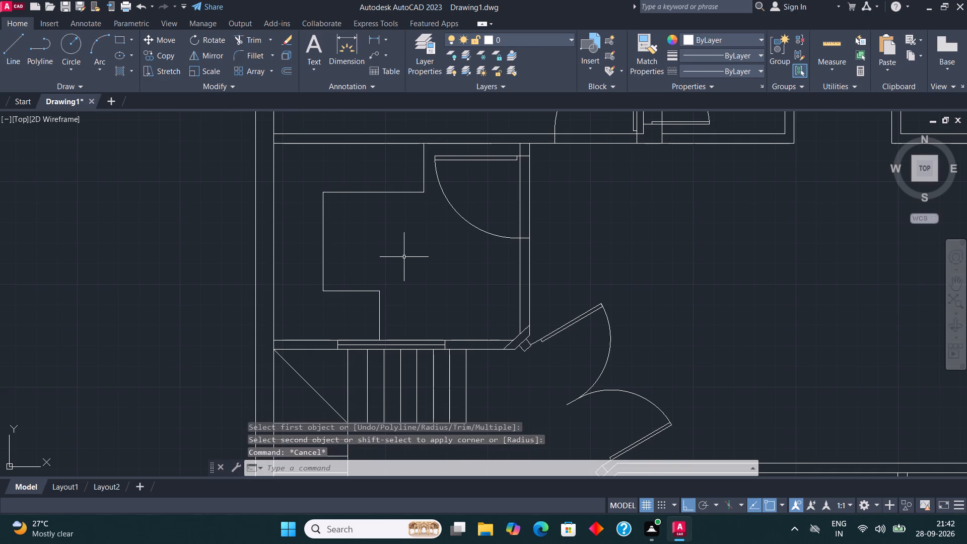
Draw a rectangular sink outline on the north counter and split it with a vertical line between its long sides' midpoints.
scroll(368, 184, "up", 3)
scroll(367, 190, "down", 3)
scroll(382, 152, "up", 2)
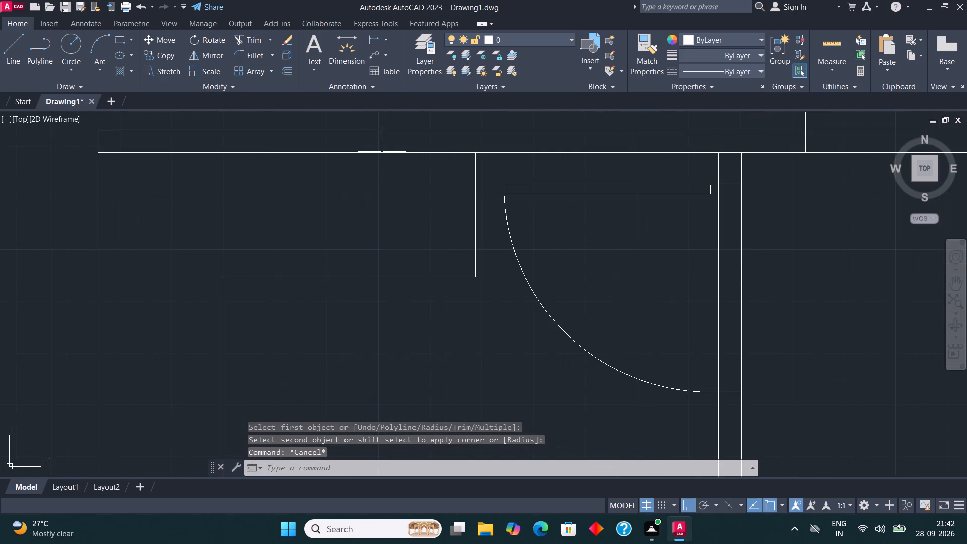
left_click(116, 39)
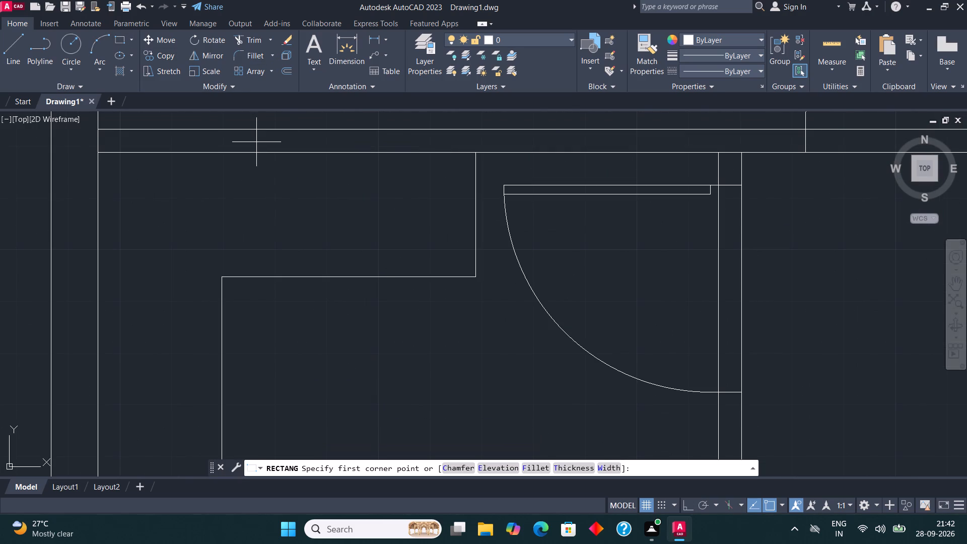
left_click(258, 173)
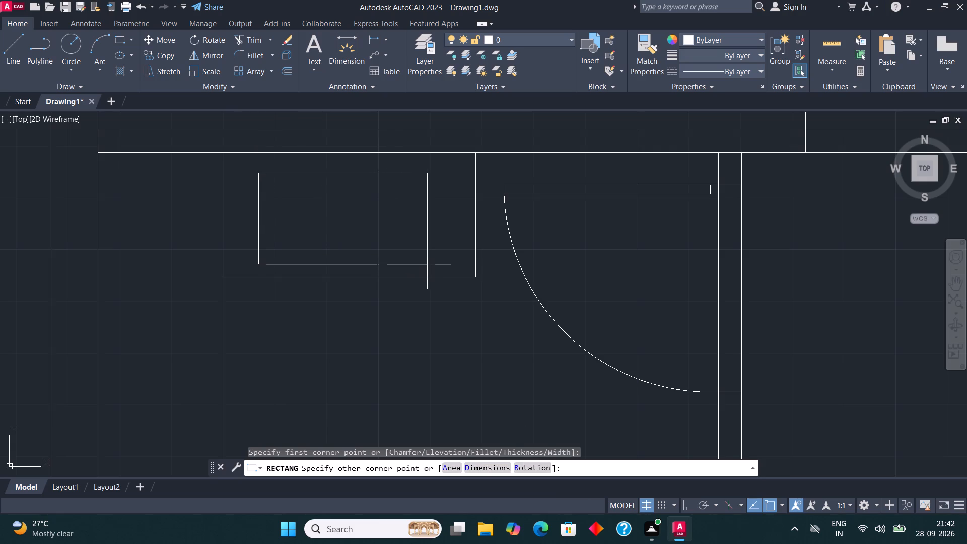
left_click(427, 262)
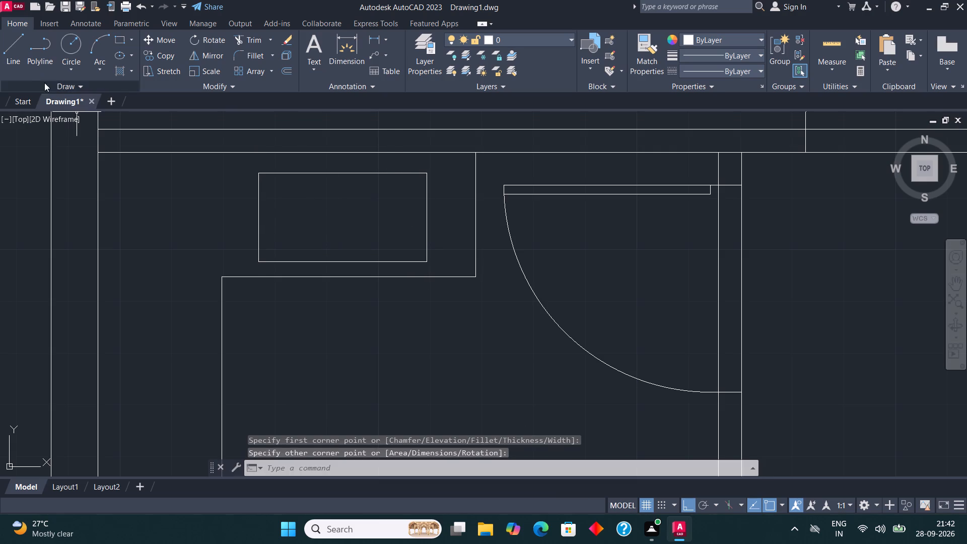
left_click(18, 49)
left_click(342, 170)
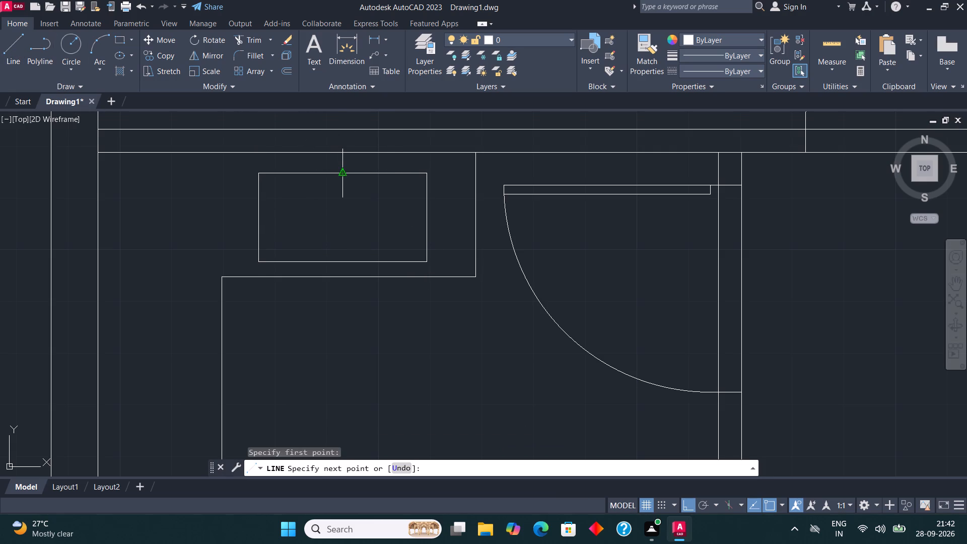
left_click(346, 261)
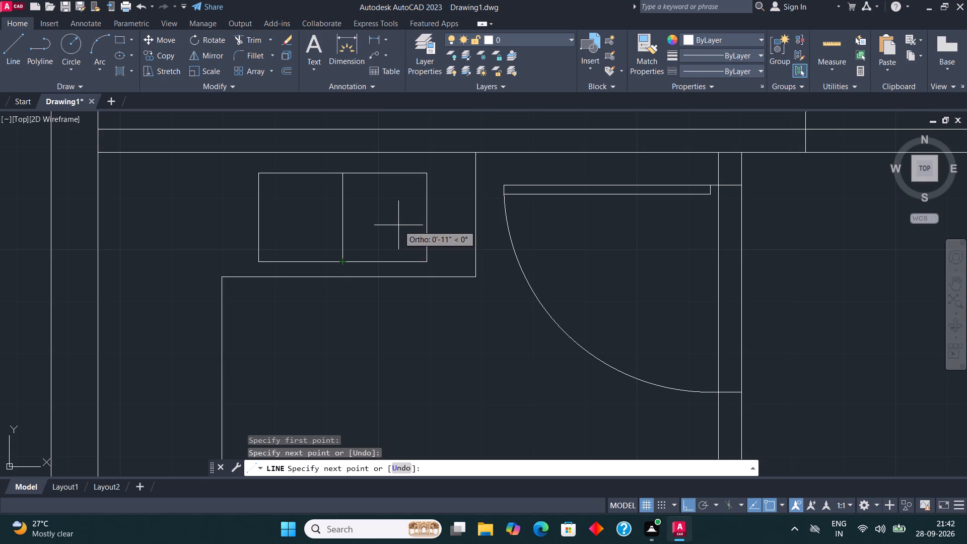
key("Escape")
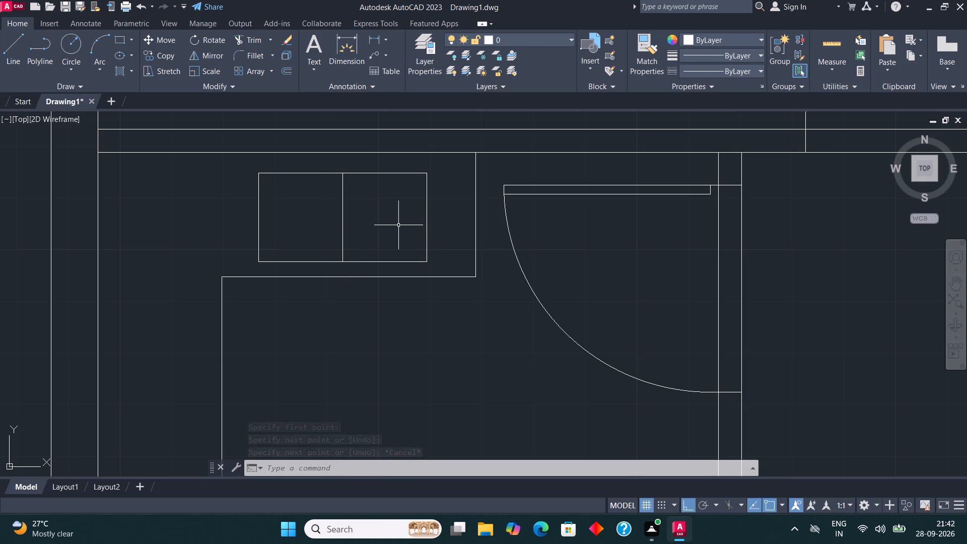
Draw a slightly inset basin rectangle inside the west half of the sink outline.
left_click(119, 38)
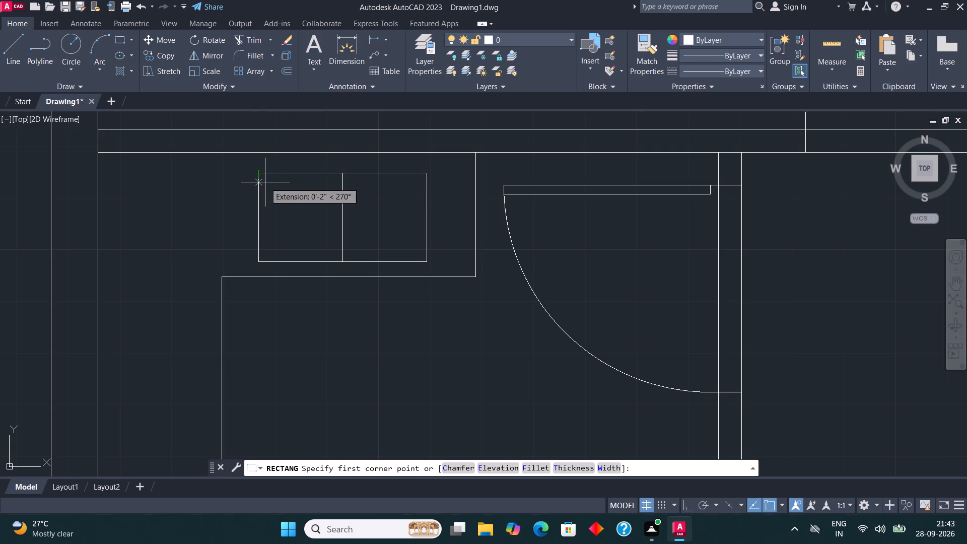
scroll(265, 182, "up", 2)
left_click(260, 175)
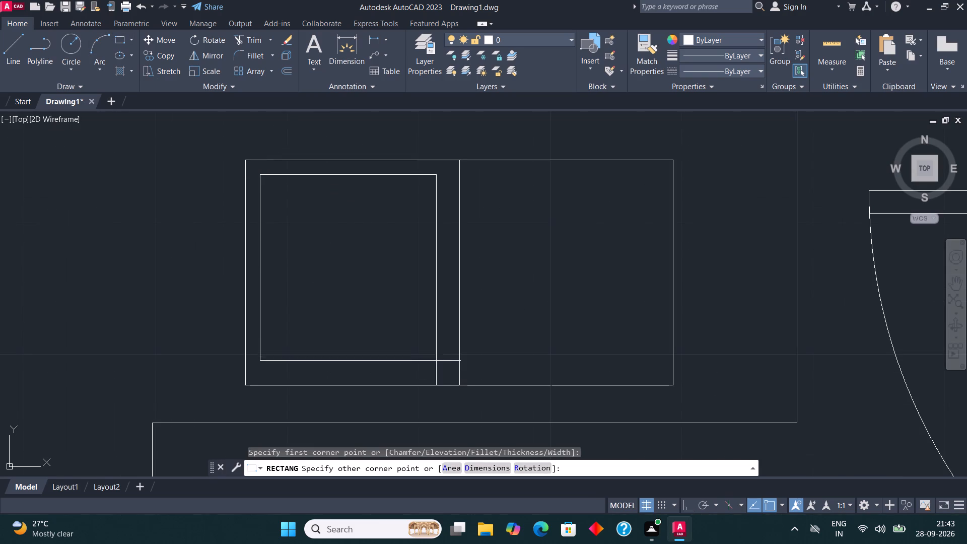
left_click(450, 372)
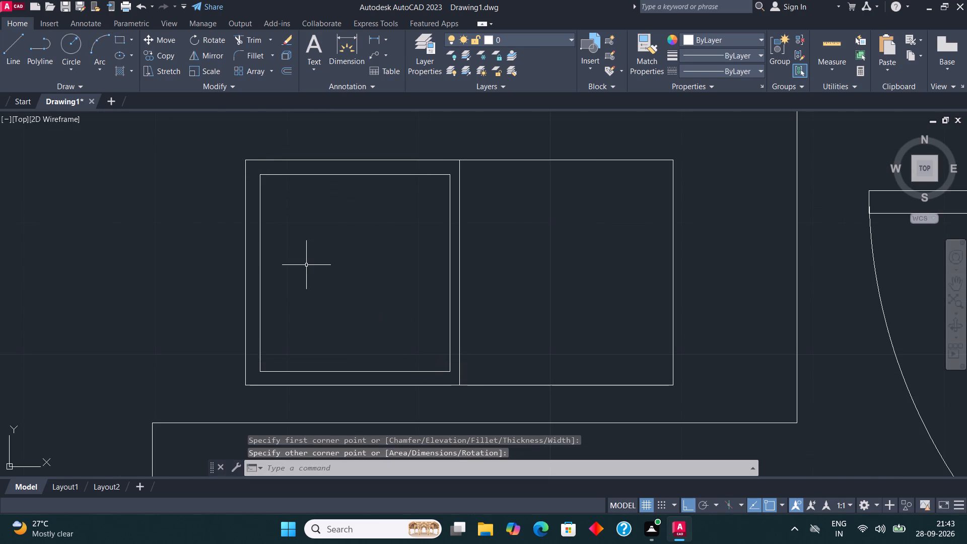
scroll(305, 265, "down", 1)
Draw a horizontal drainboard line about 1'-1" long near the top of the sink's east half.
left_click(16, 48)
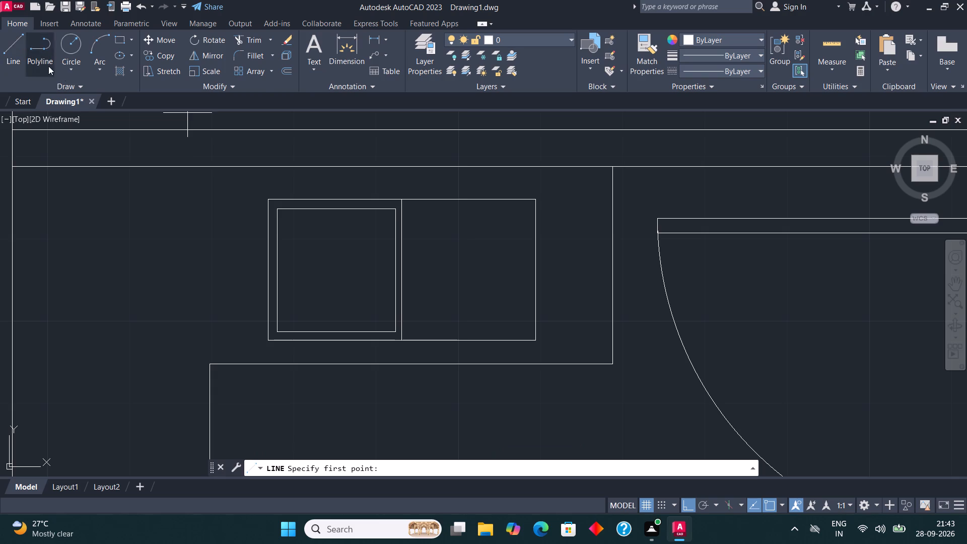
scroll(412, 214, "up", 1)
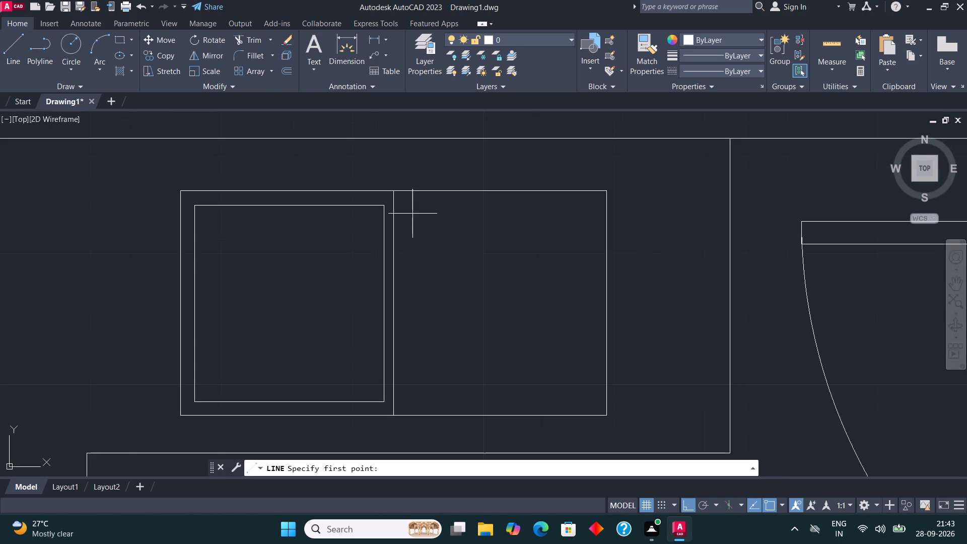
left_click(408, 210)
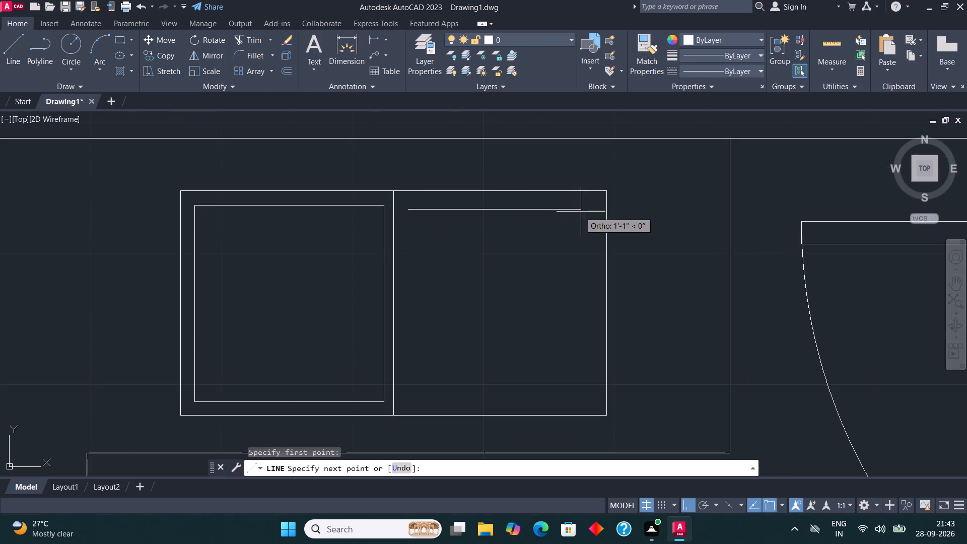
left_click(588, 213)
key("Escape")
Copy the drainboard line eight times southward at roughly equal spacing to fill the sink's east half.
left_click(521, 203)
left_click(516, 221)
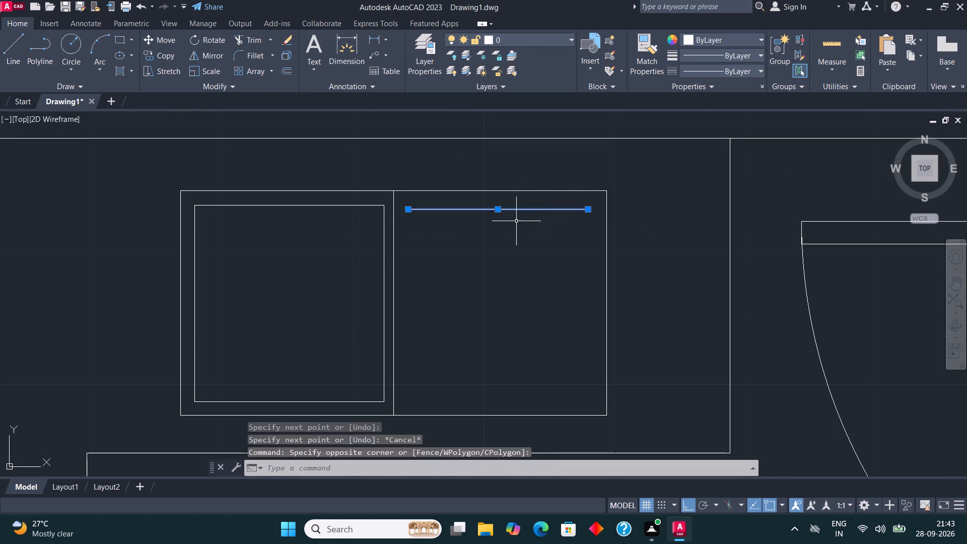
left_click(165, 58)
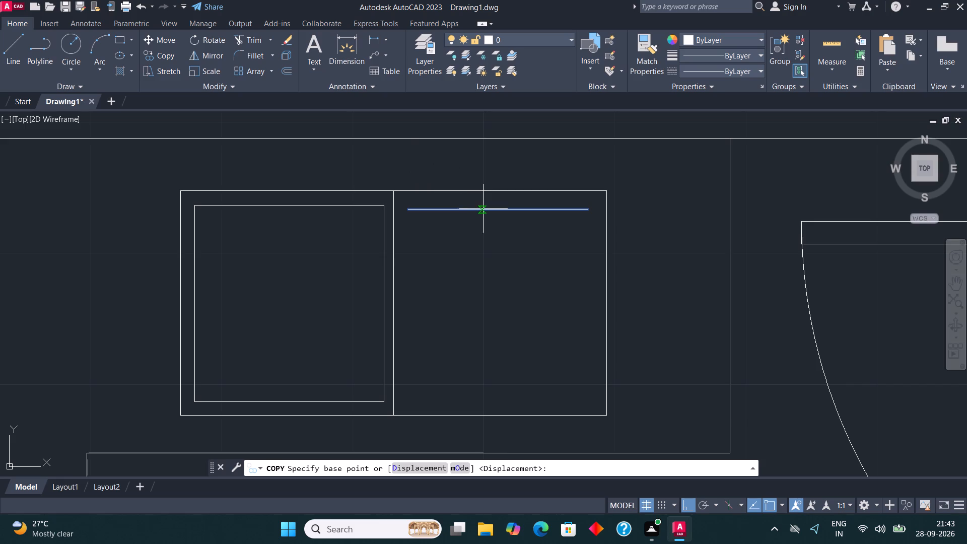
left_click(485, 210)
left_click(484, 231)
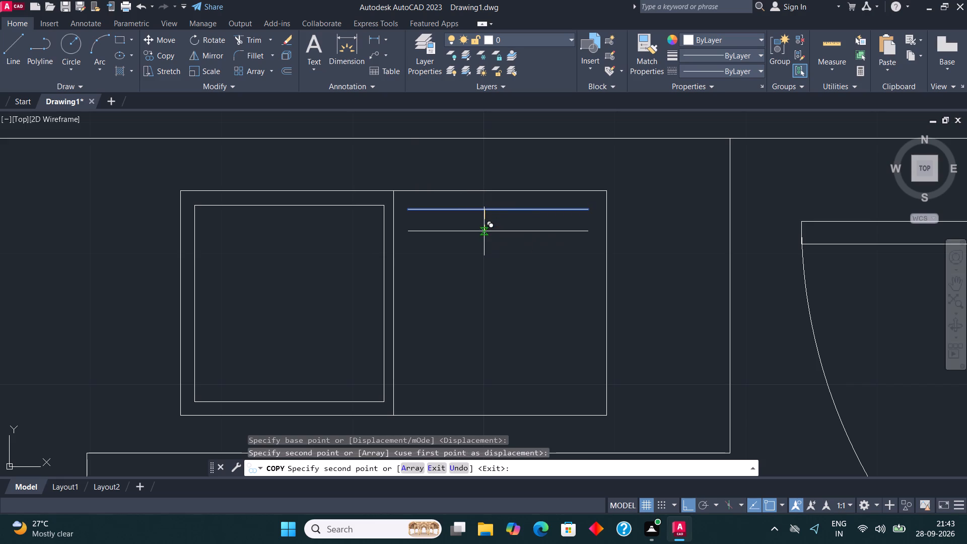
left_click(488, 254)
left_click(489, 275)
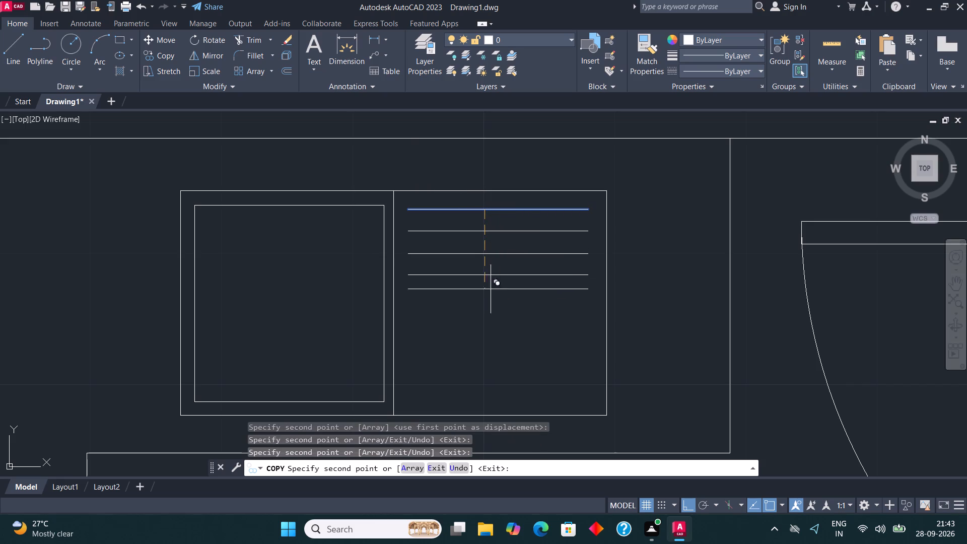
left_click(494, 300)
left_click(493, 323)
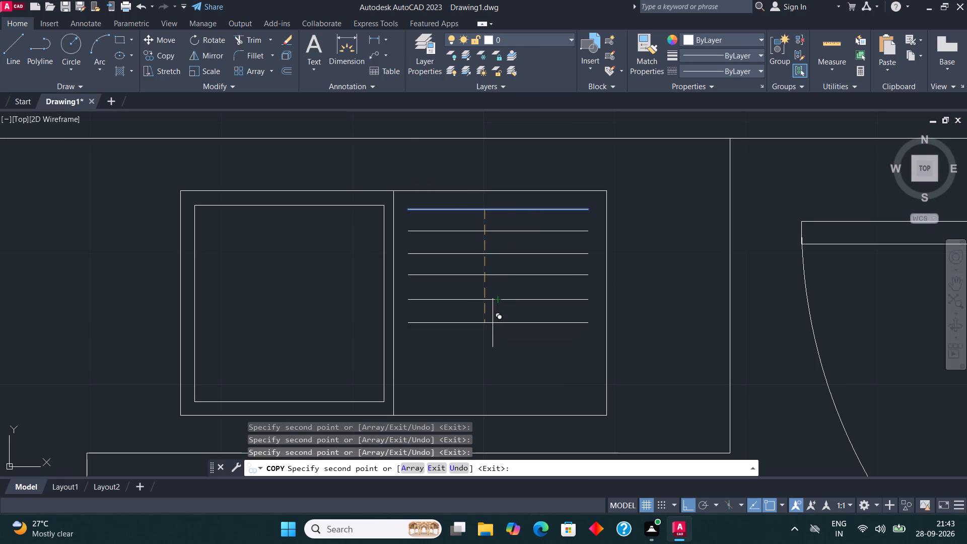
left_click(492, 348)
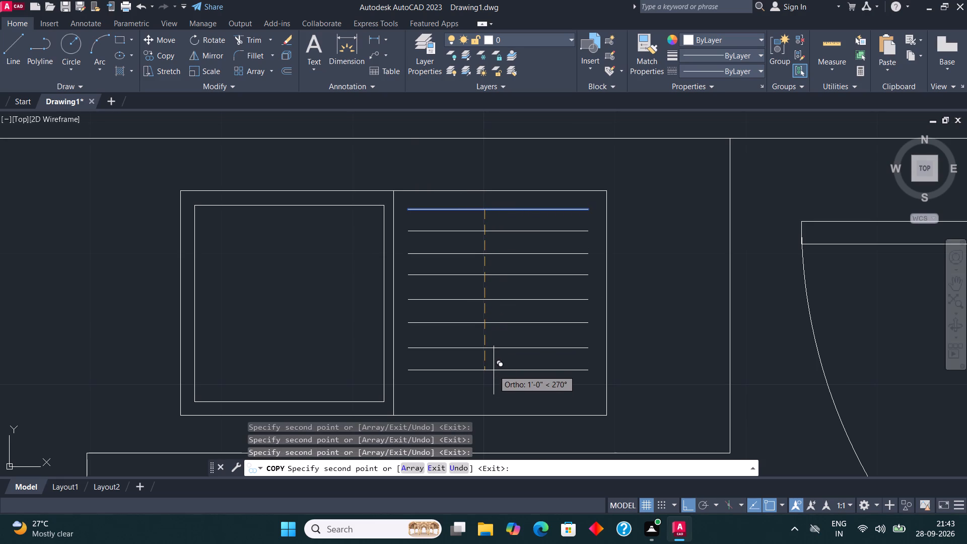
left_click(494, 372)
left_click(493, 396)
key("Escape")
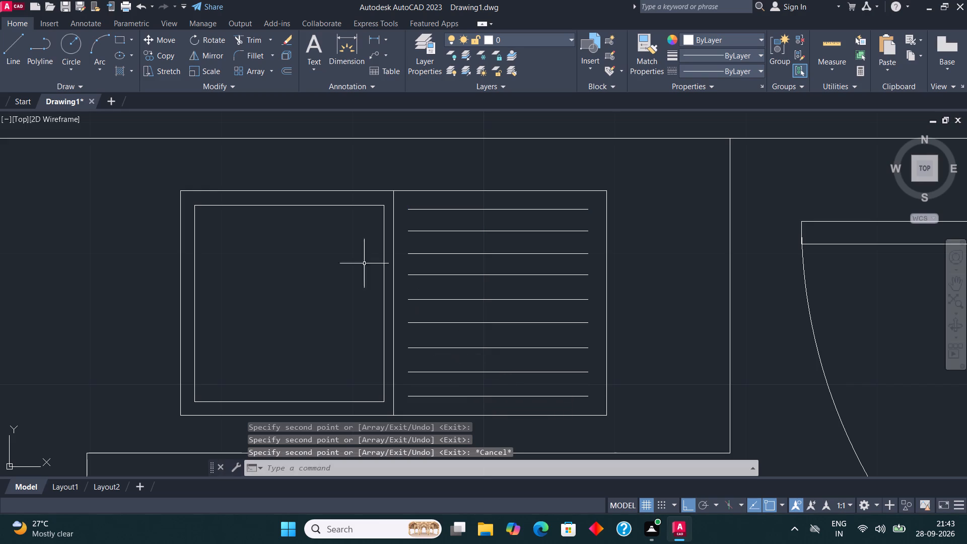
Draw a small drain circle near the middle of the sink basin.
left_click(78, 38)
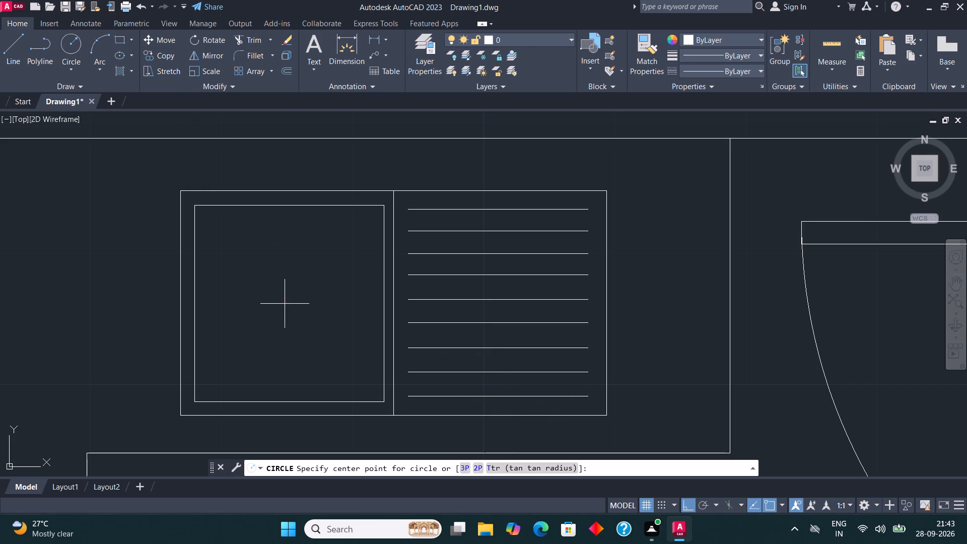
left_click(281, 296)
left_click(291, 306)
key("Escape")
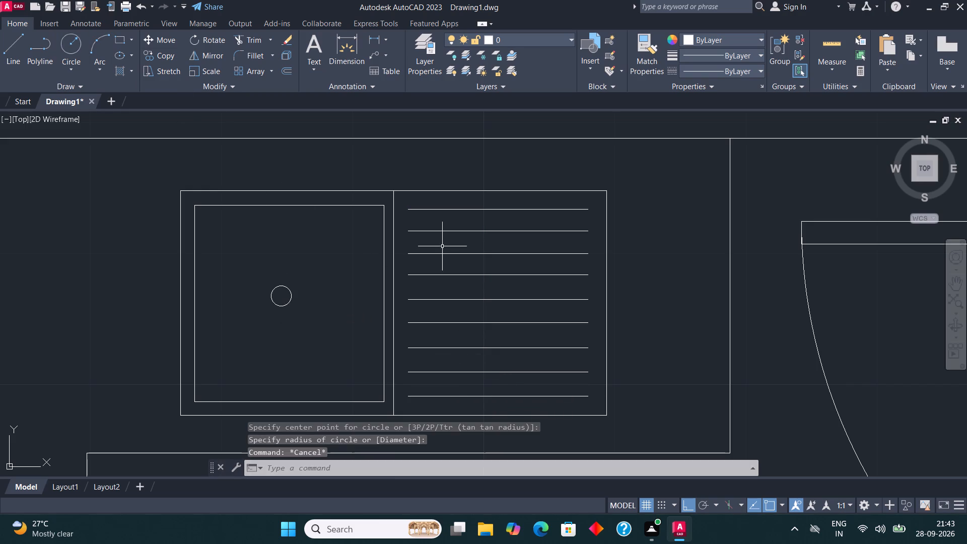
With Ortho off, reposition the drain circle by its centre to sit roughly in the middle of the basin.
scroll(445, 245, "down", 3)
scroll(411, 258, "up", 2)
left_click(415, 252)
scroll(415, 252, "up", 3)
left_click(385, 263)
left_click(392, 261)
left_click(389, 262)
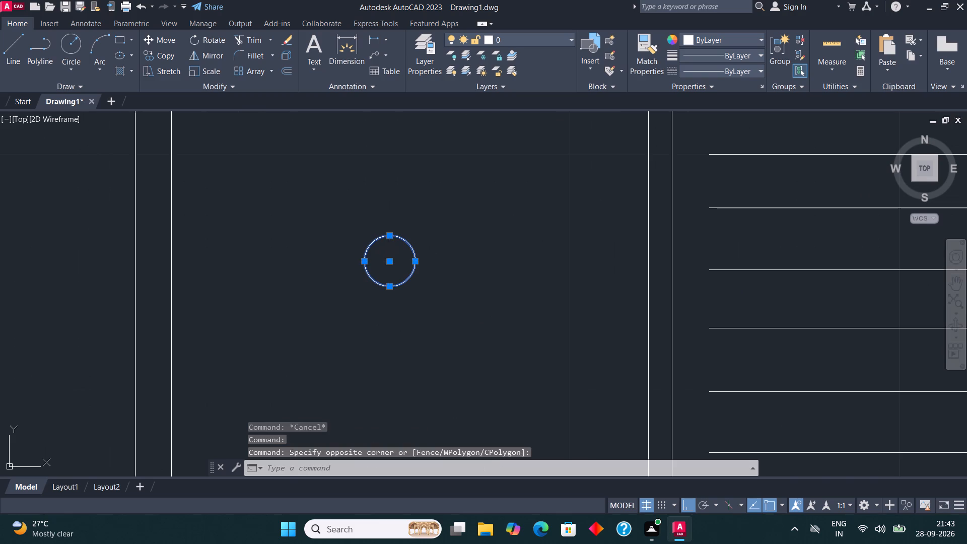
key("F8")
left_click(404, 284)
scroll(405, 268, "down", 4)
key("Escape")
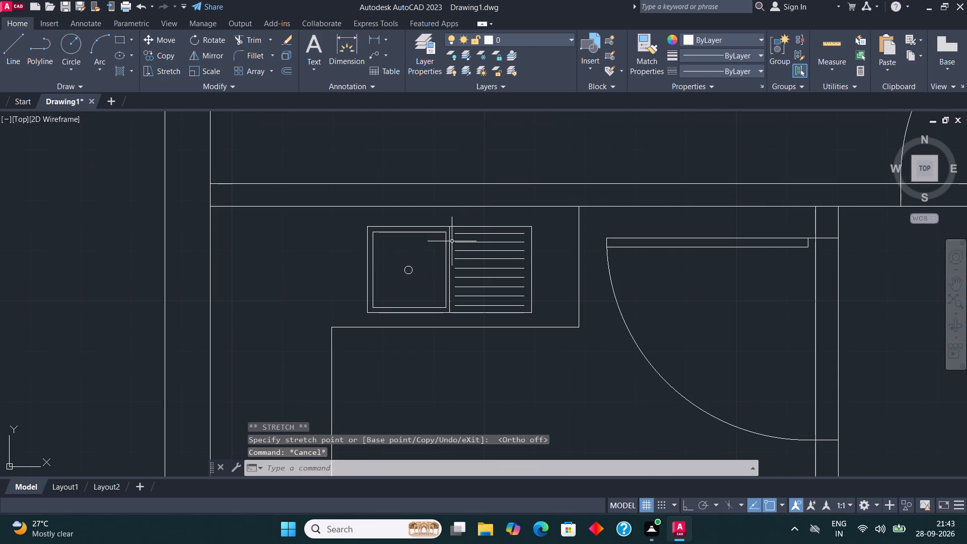
scroll(405, 262, "up", 3)
left_click(407, 278)
scroll(408, 290, "up", 1)
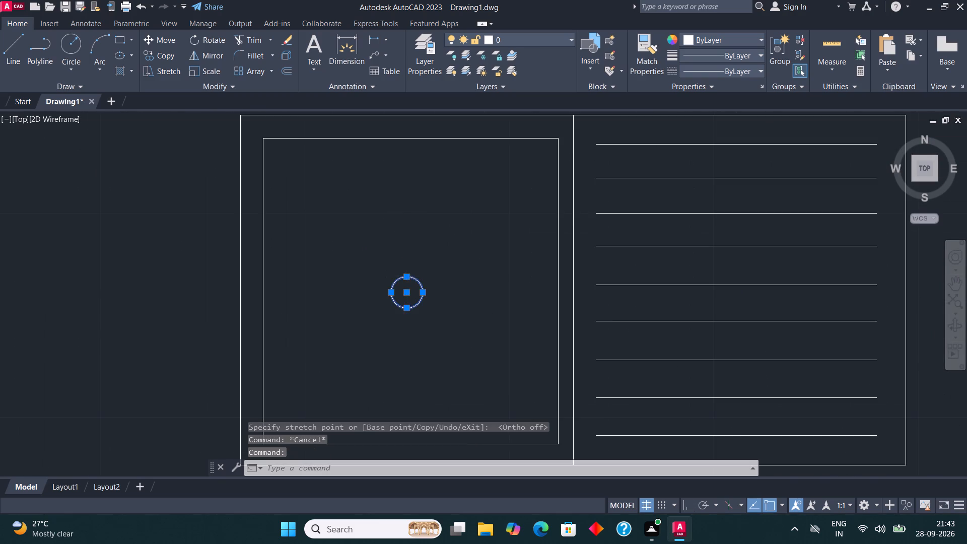
scroll(408, 290, "up", 1)
left_click(402, 295)
left_click(412, 274)
key("Escape")
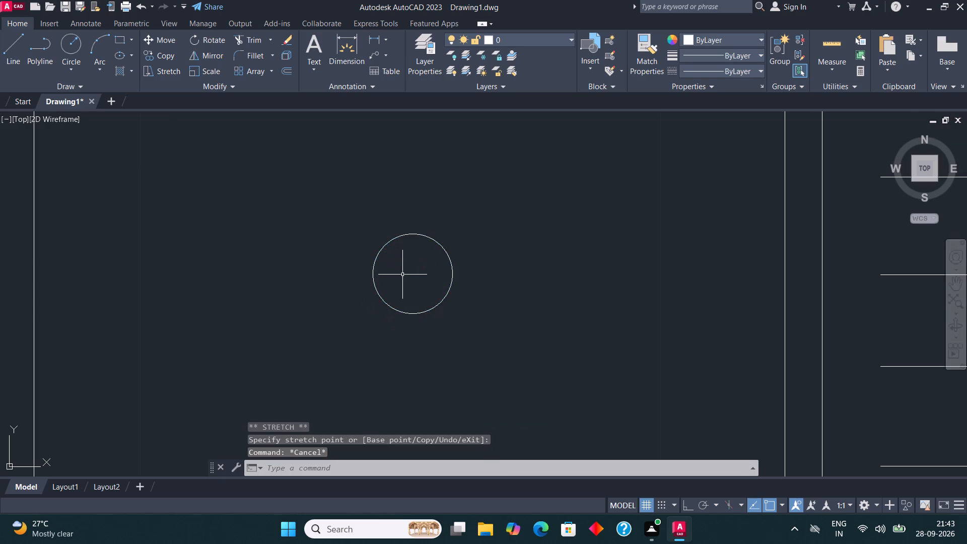
Draw an upright rectangle for an appliance on the west counter, just south of the inner corner with the north counter.
scroll(401, 283, "down", 5)
scroll(441, 395, "down", 1)
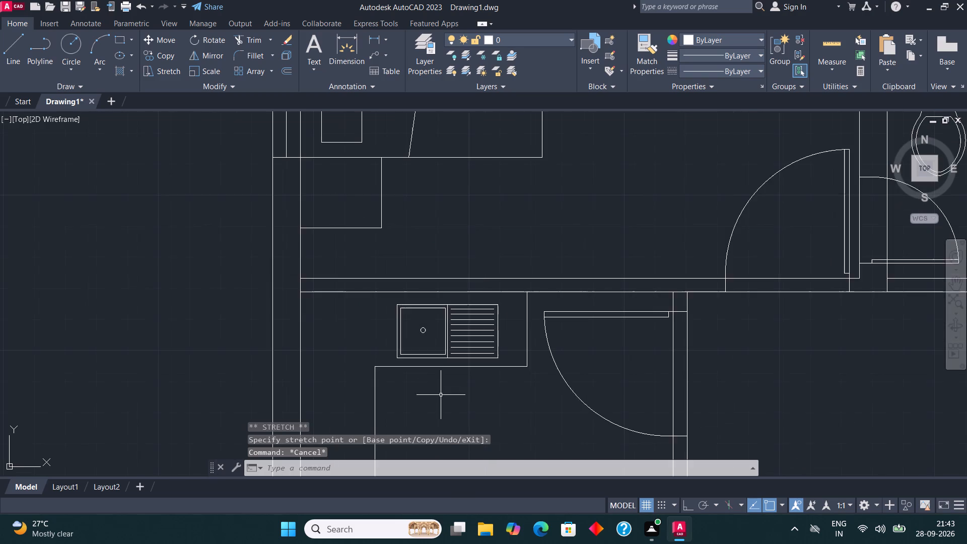
scroll(443, 397, "down", 2)
scroll(408, 240, "down", 1)
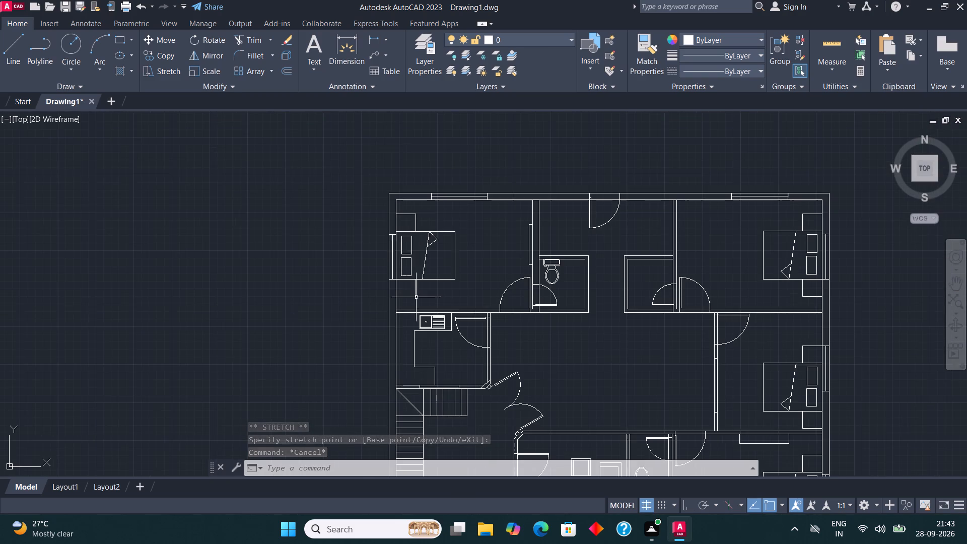
scroll(410, 341, "up", 3)
scroll(456, 263, "down", 2)
scroll(436, 324, "up", 4)
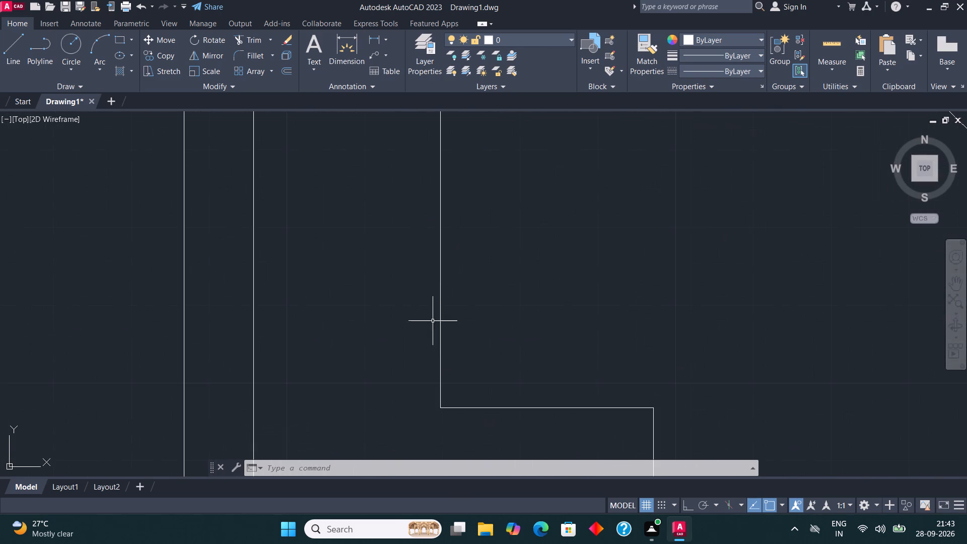
left_click(115, 38)
scroll(380, 243, "down", 1)
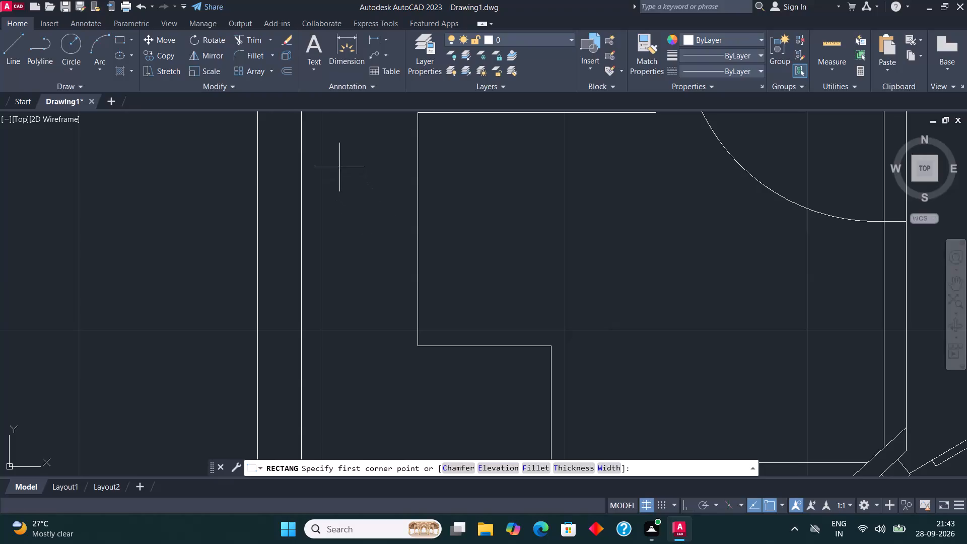
left_click(319, 138)
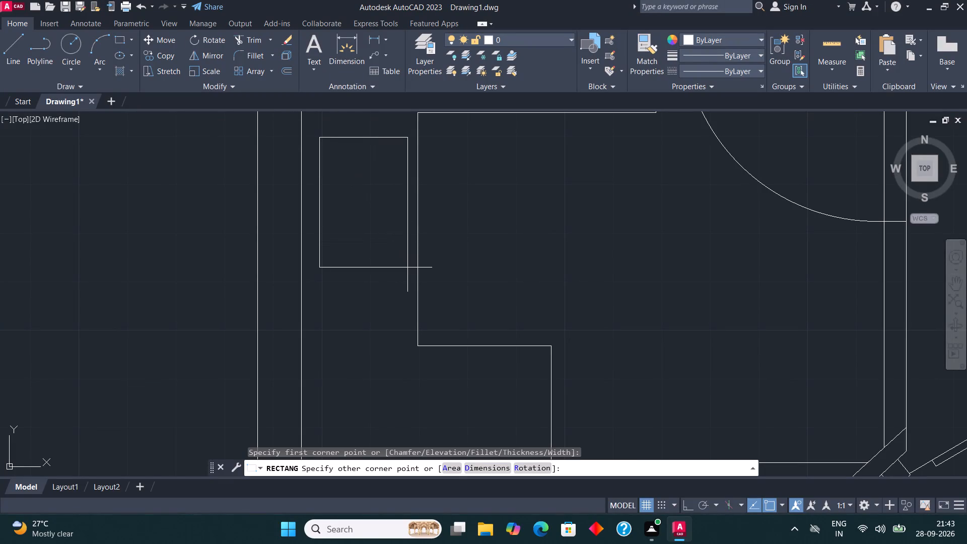
left_click(410, 270)
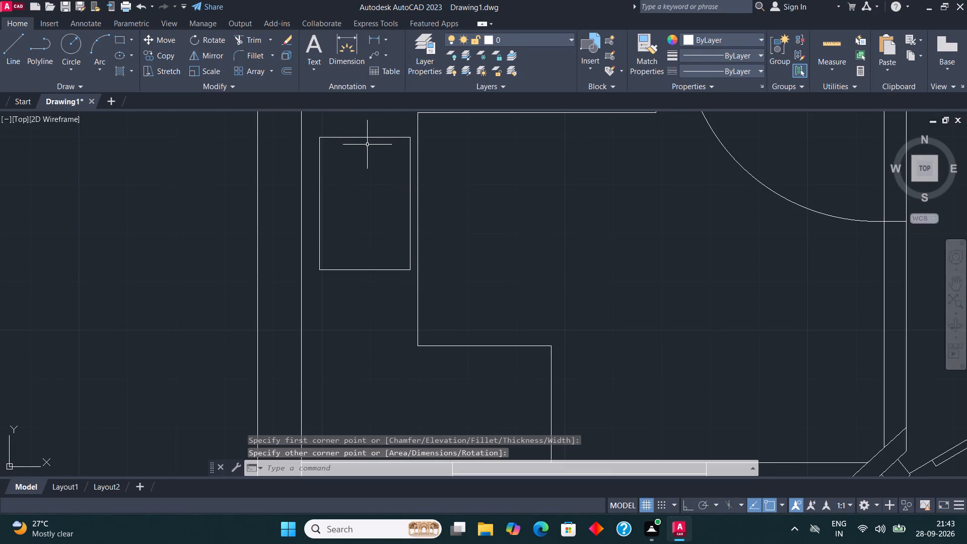
Move the appliance rectangle slightly south along the west counter, keeping it clear of the corner.
scroll(367, 145, "up", 1)
scroll(362, 194, "down", 4)
scroll(364, 197, "up", 3)
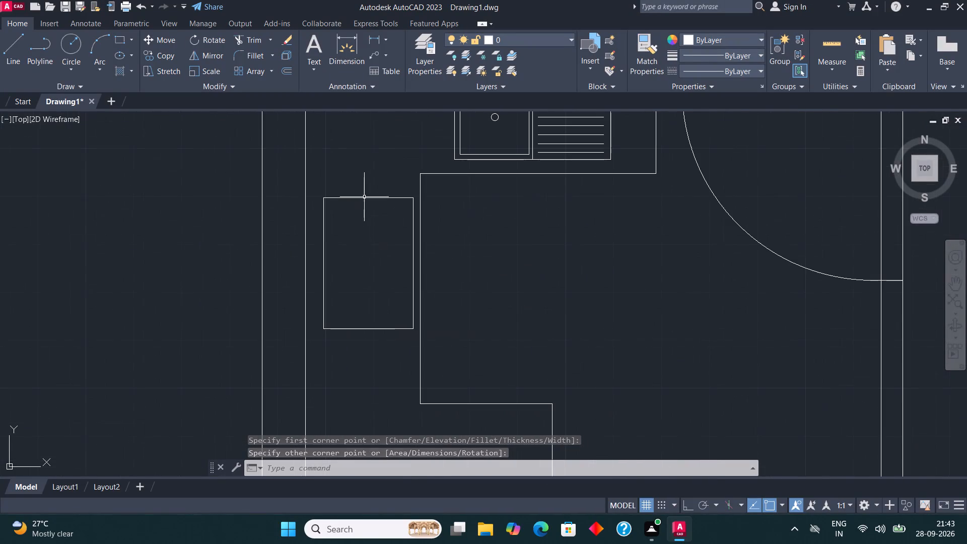
left_click(365, 195)
left_click(360, 203)
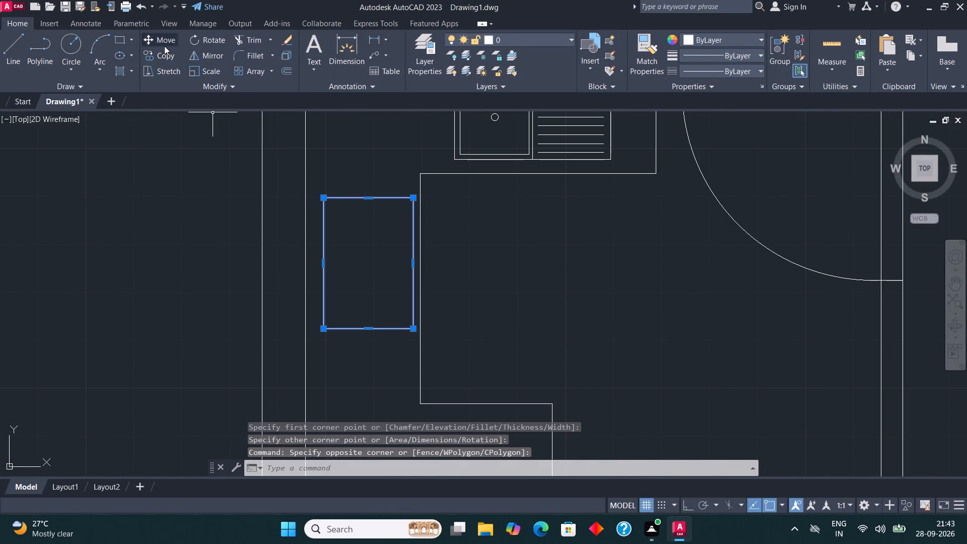
left_click(164, 45)
left_click(374, 252)
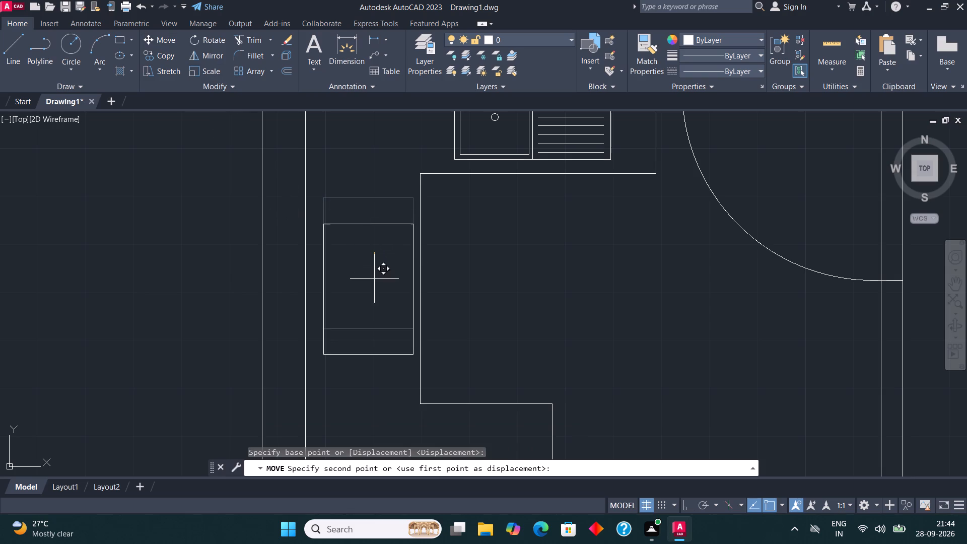
left_click(374, 282)
key("Escape")
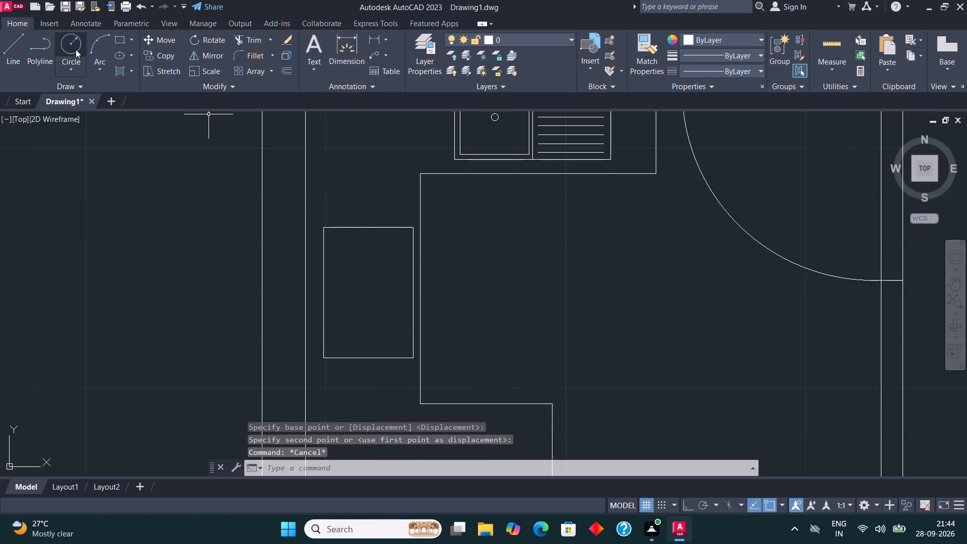
Draw a burner circle inside the northwest corner of the appliance rectangle to start a cooktop.
left_click(76, 49)
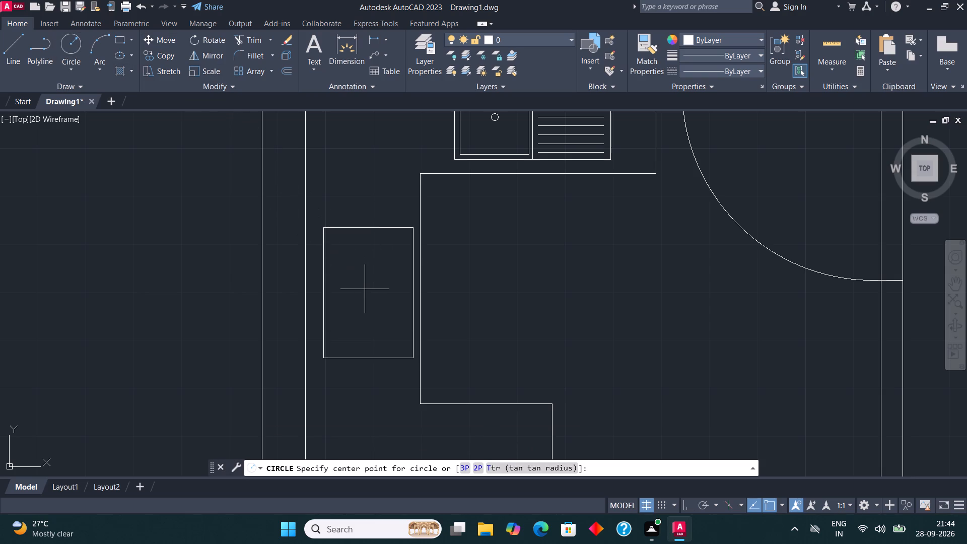
scroll(363, 254, "up", 2)
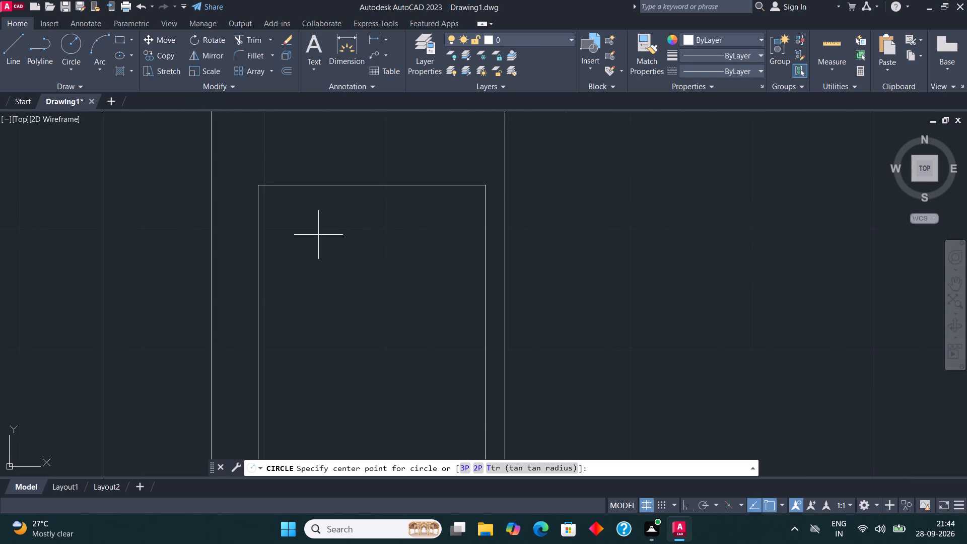
left_click(321, 235)
left_click(347, 263)
Copy the burner circle from its centre to the other three corners of the appliance, forming a two-by-two cooktop.
left_click(348, 263)
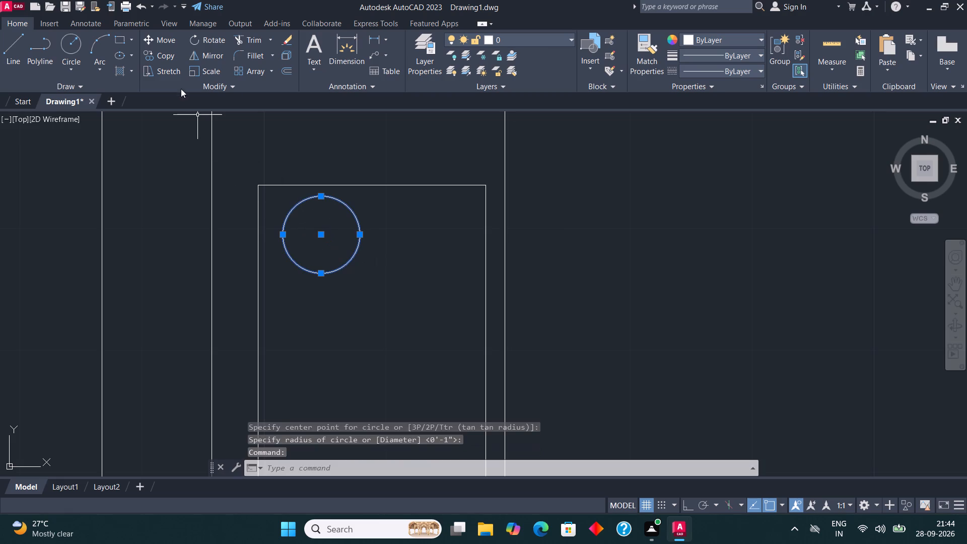
left_click(165, 60)
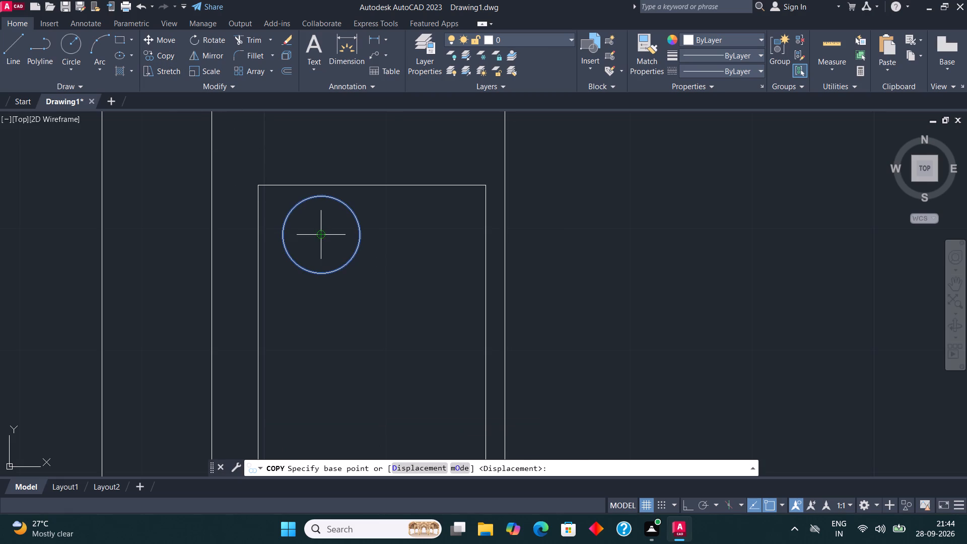
left_click(321, 238)
left_click(426, 236)
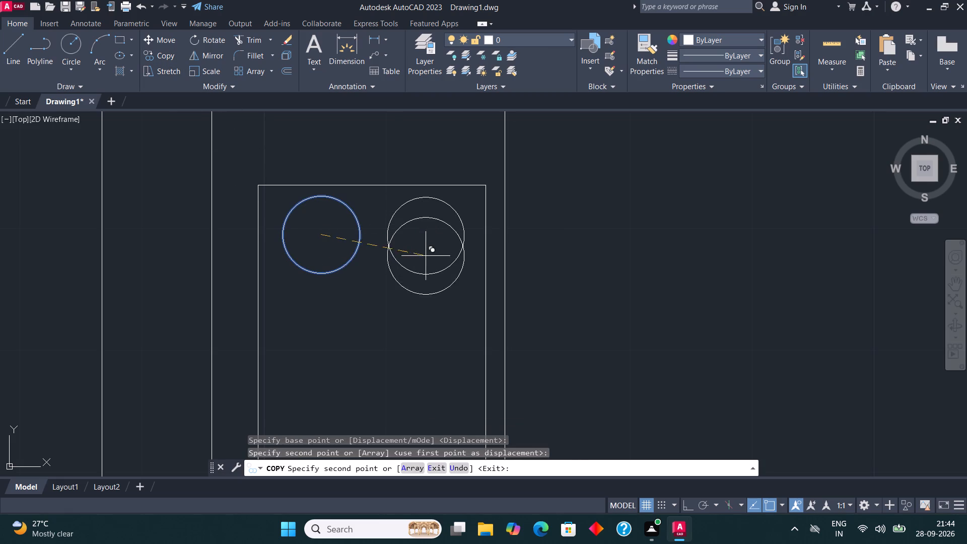
scroll(420, 252, "down", 2)
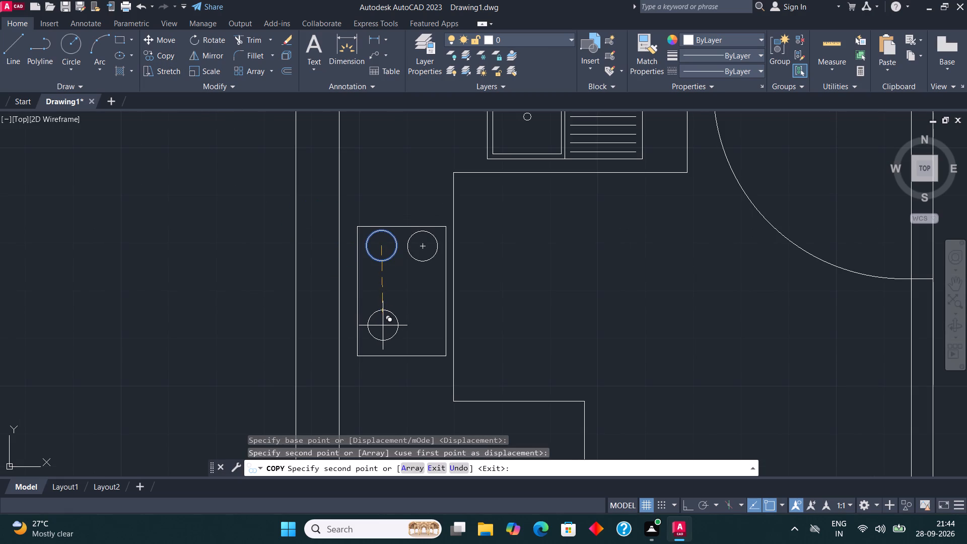
left_click(383, 325)
left_click(424, 326)
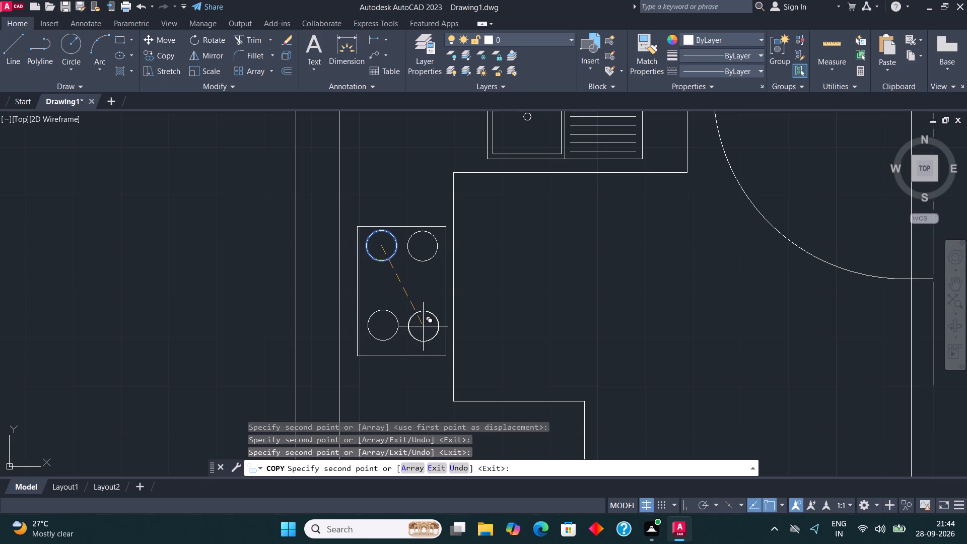
key("Escape")
Draw a roughly square rectangle against the inner face of the kitchen's east wall, just north of the angled southeast corner.
scroll(401, 331, "down", 2)
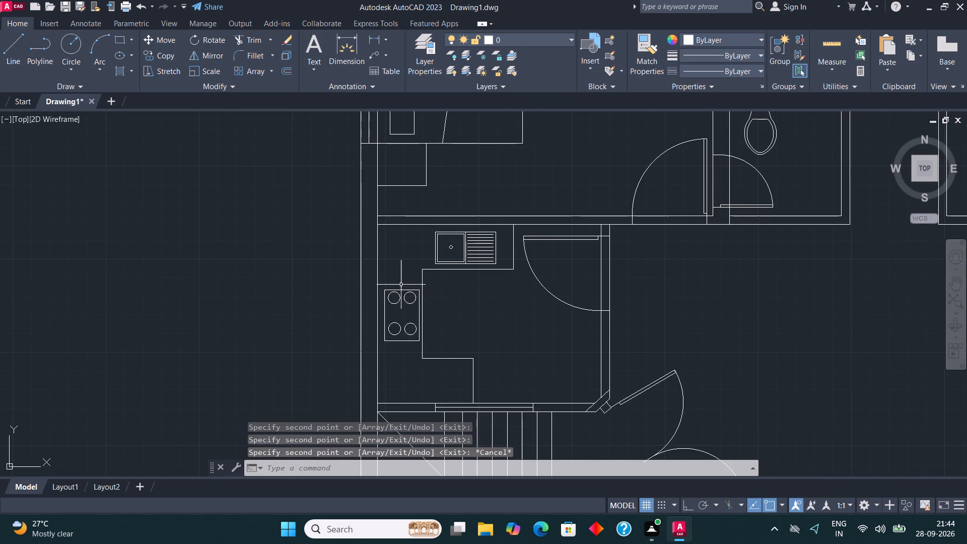
scroll(387, 295, "down", 1)
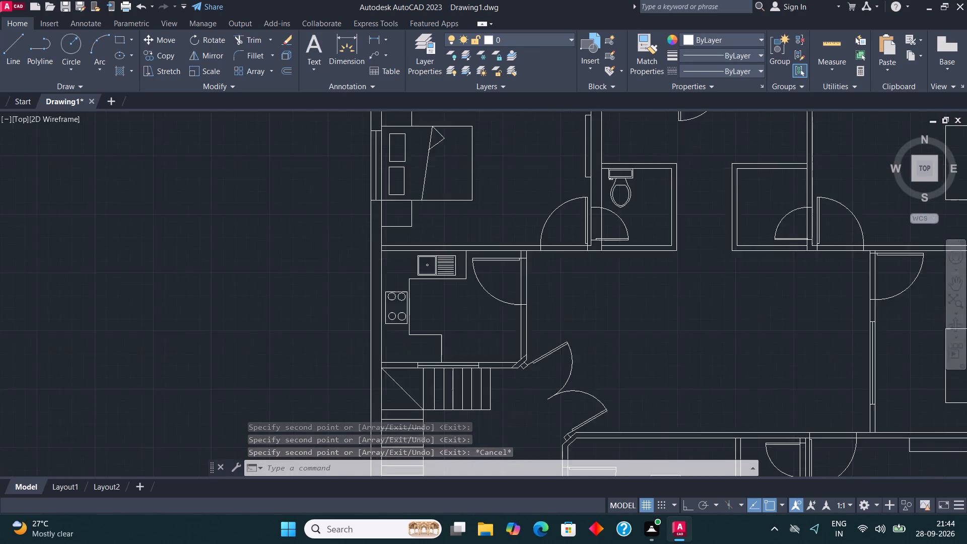
scroll(390, 294, "down", 1)
scroll(455, 327, "up", 2)
scroll(516, 354, "up", 2)
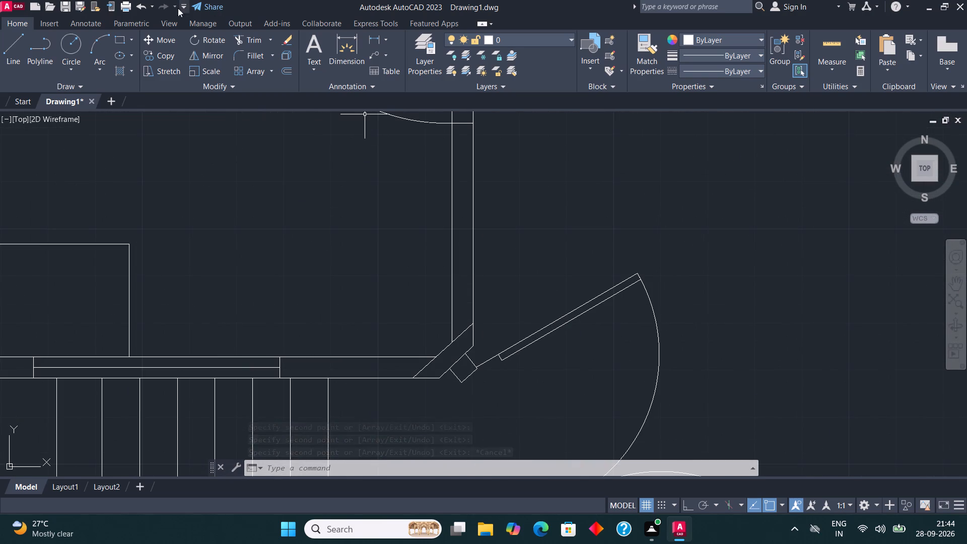
left_click(121, 43)
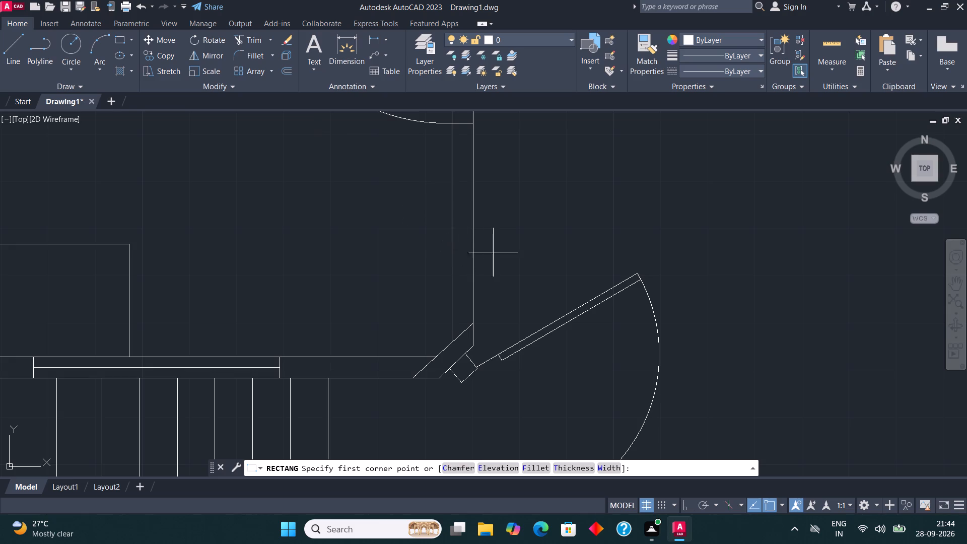
left_click(449, 217)
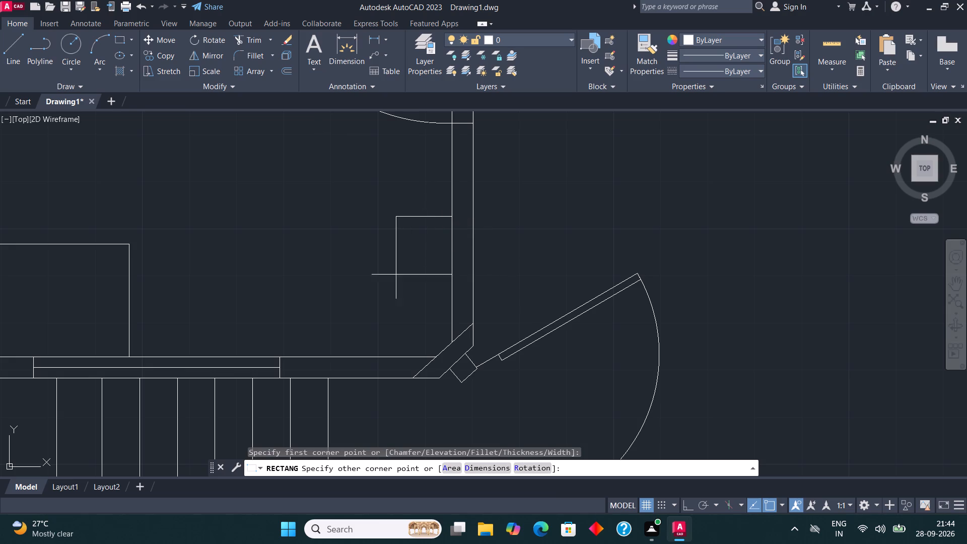
left_click(364, 304)
key("Escape")
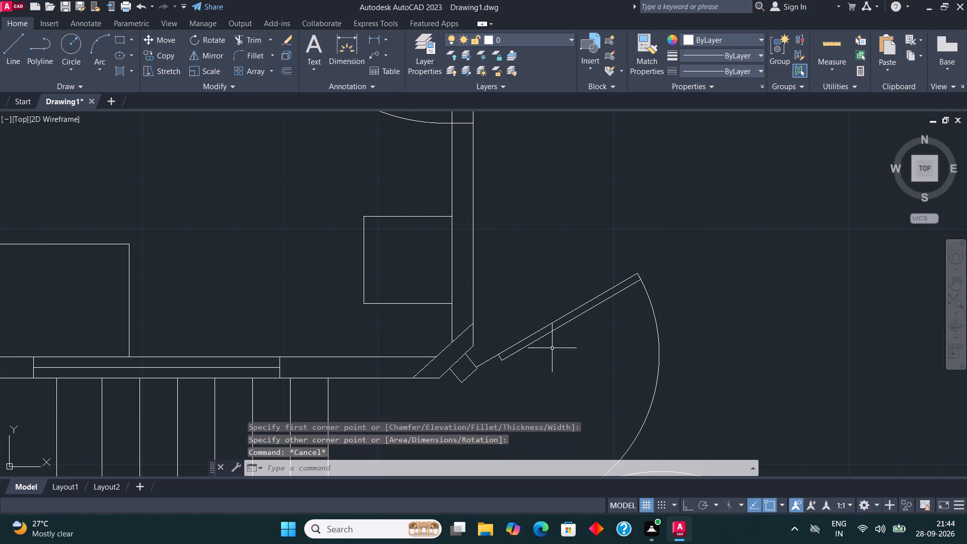
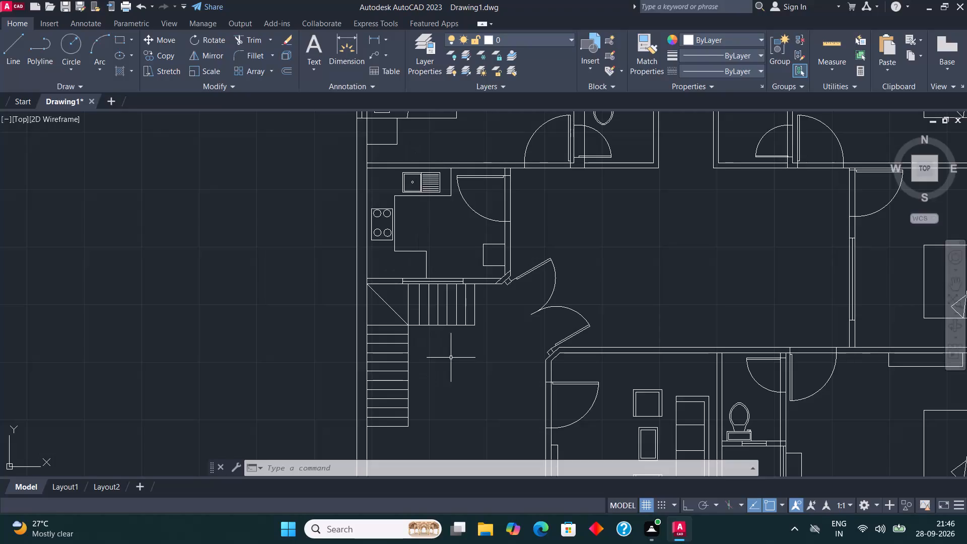
Draw a tall, narrow rectangle against the inner face of the northeast bedroom's west wall, just north of the door.
scroll(459, 406, "down", 2)
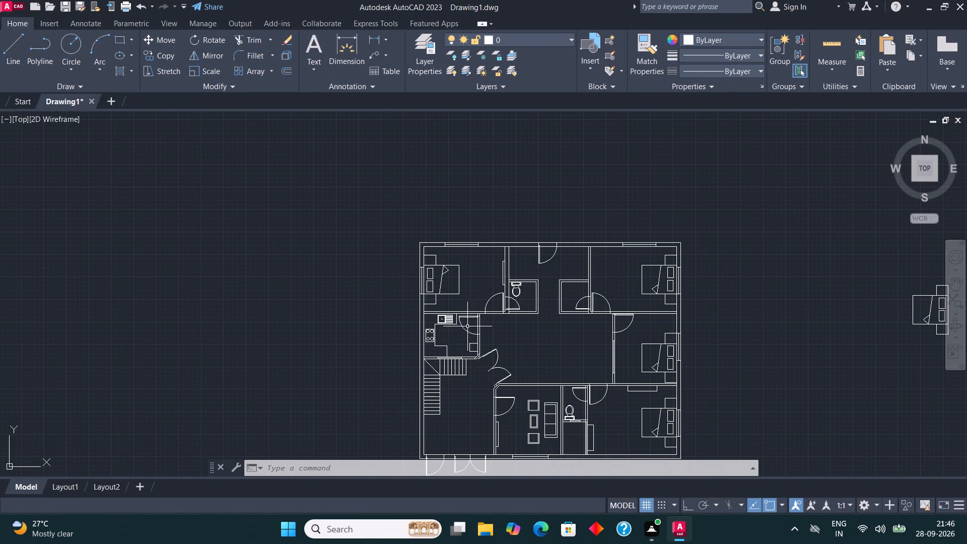
scroll(674, 254, "up", 1)
scroll(616, 309, "up", 3)
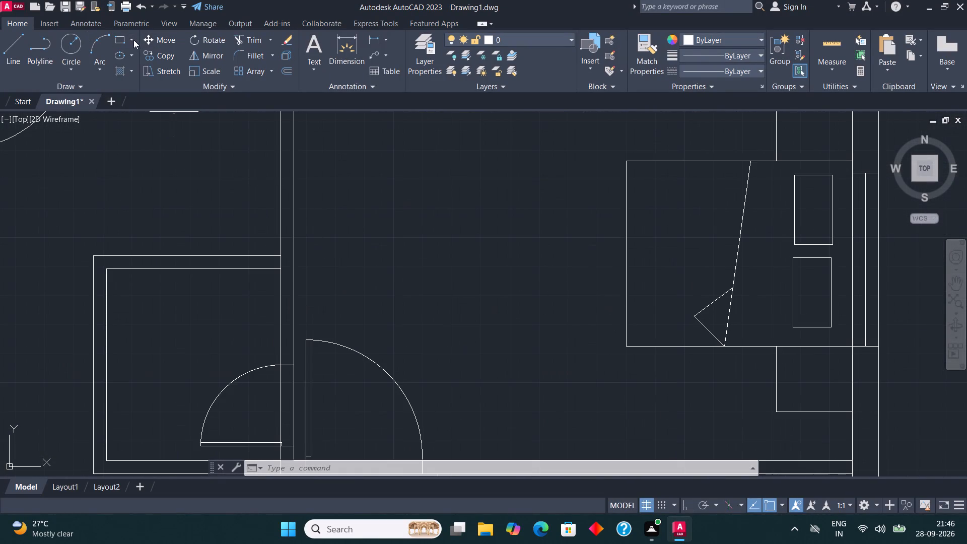
left_click(119, 38)
left_click(295, 314)
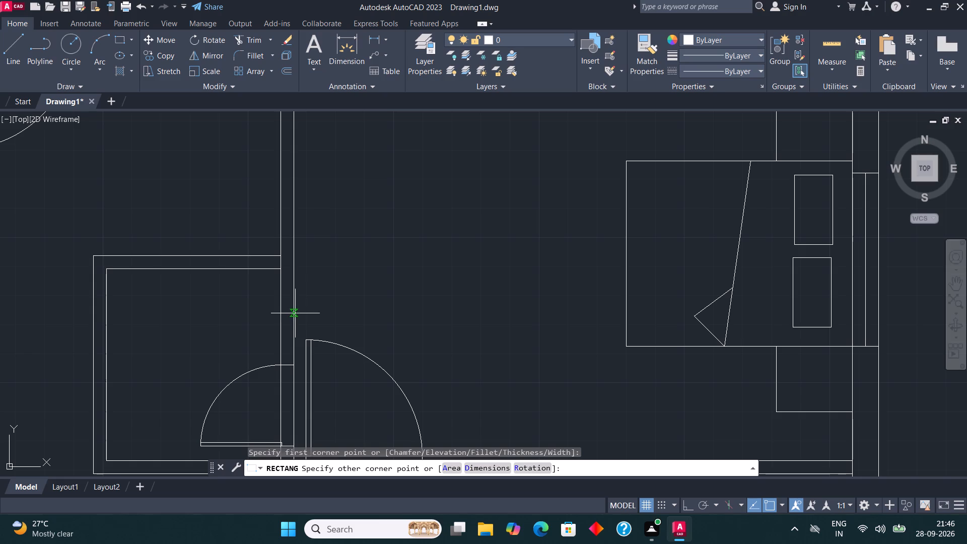
left_click(312, 144)
Draw a narrow rectangle against the inner face of the middle east bedroom's west wall, running north from the wall opening's south end.
scroll(439, 224, "down", 2)
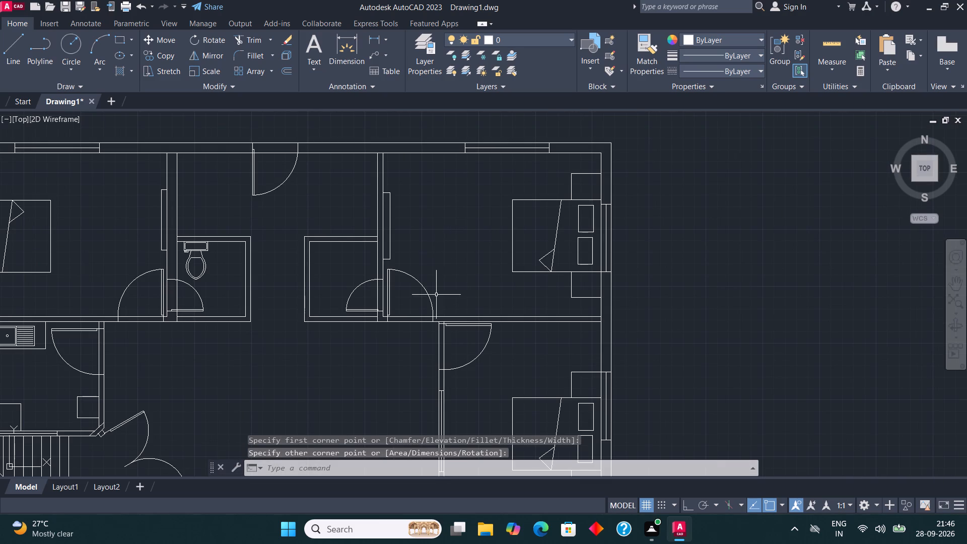
scroll(513, 222, "down", 2)
scroll(516, 318, "up", 2)
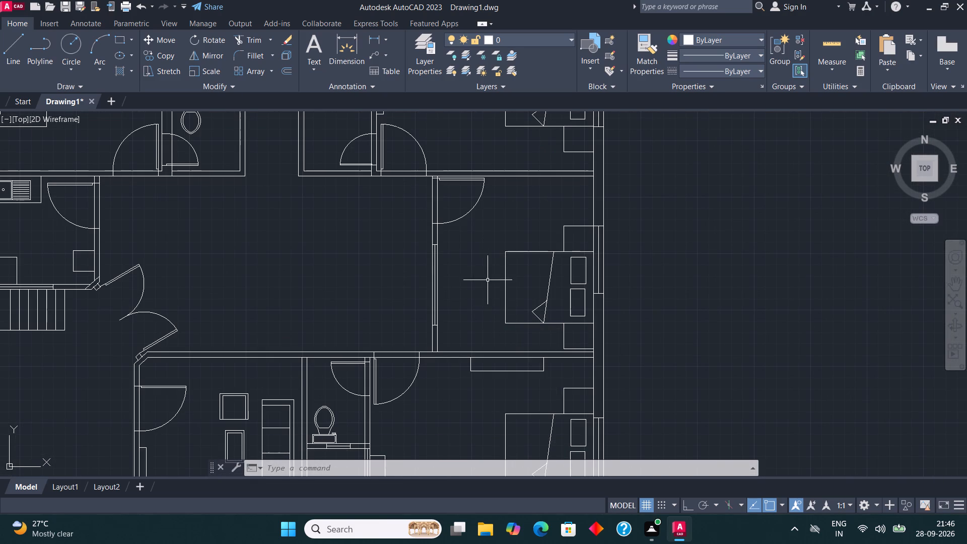
scroll(485, 300, "up", 2)
left_click(117, 39)
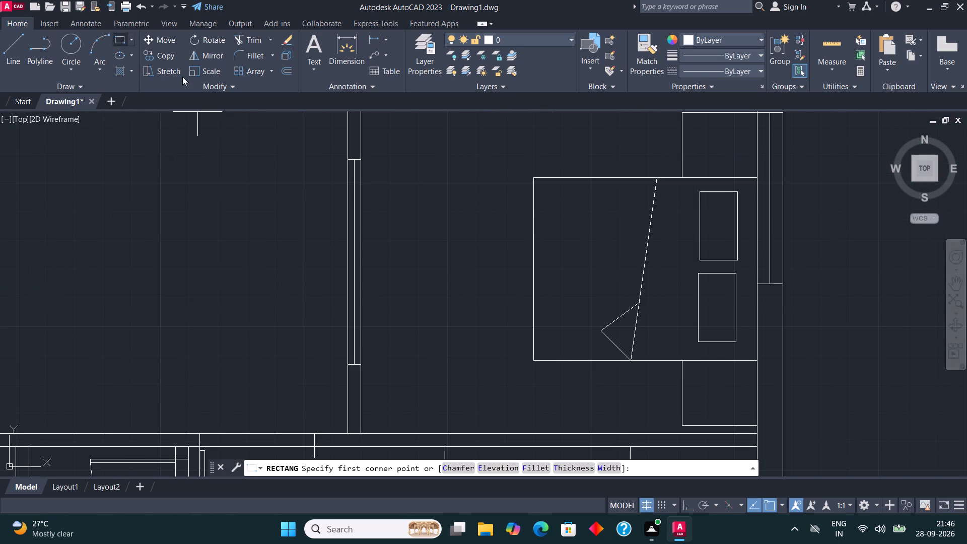
left_click(364, 363)
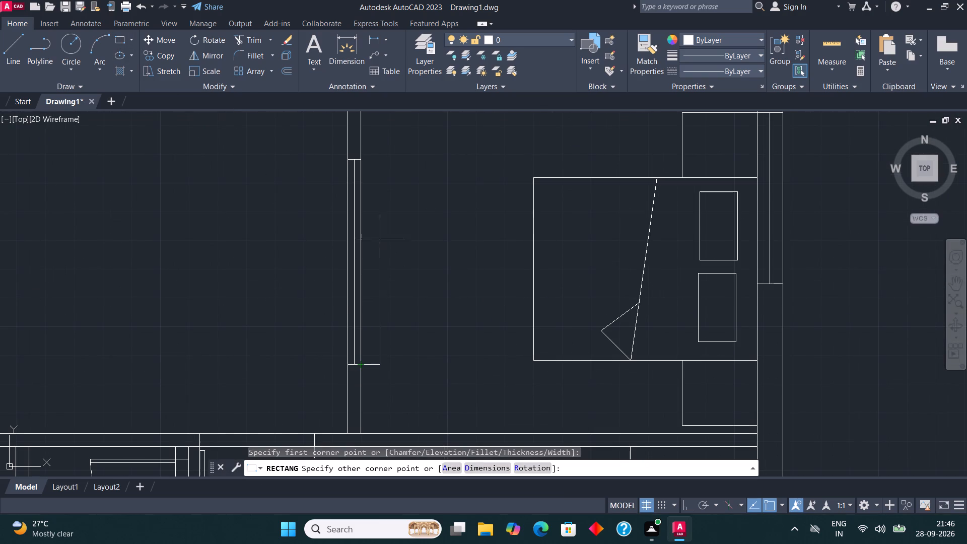
left_click(376, 195)
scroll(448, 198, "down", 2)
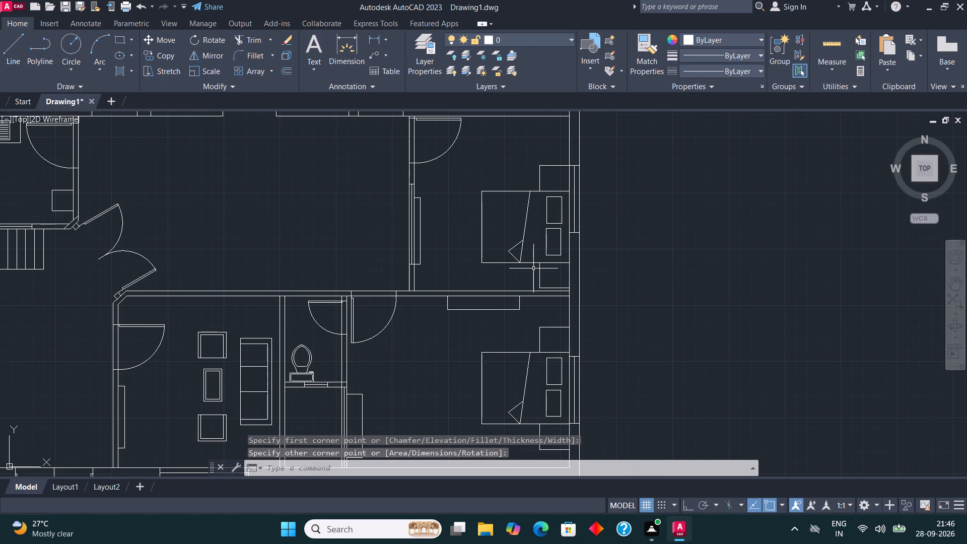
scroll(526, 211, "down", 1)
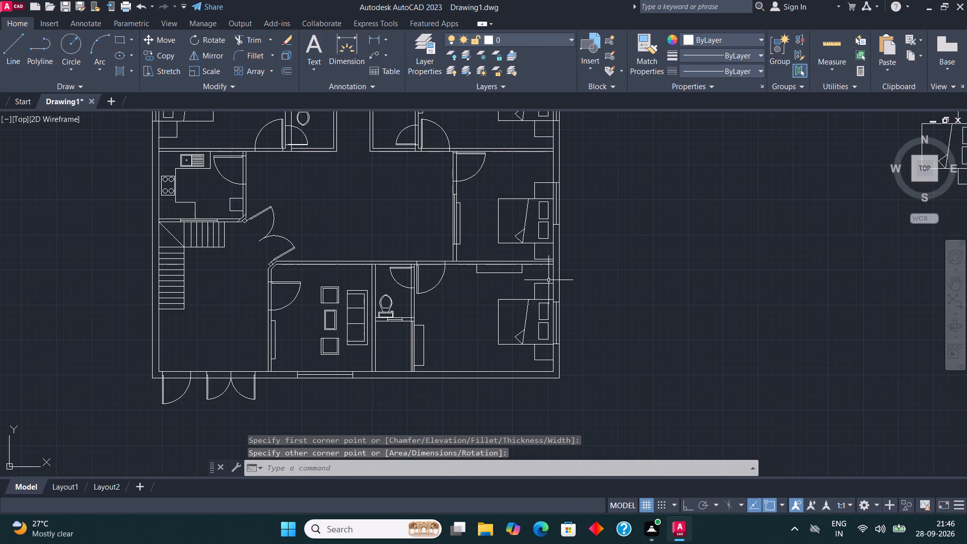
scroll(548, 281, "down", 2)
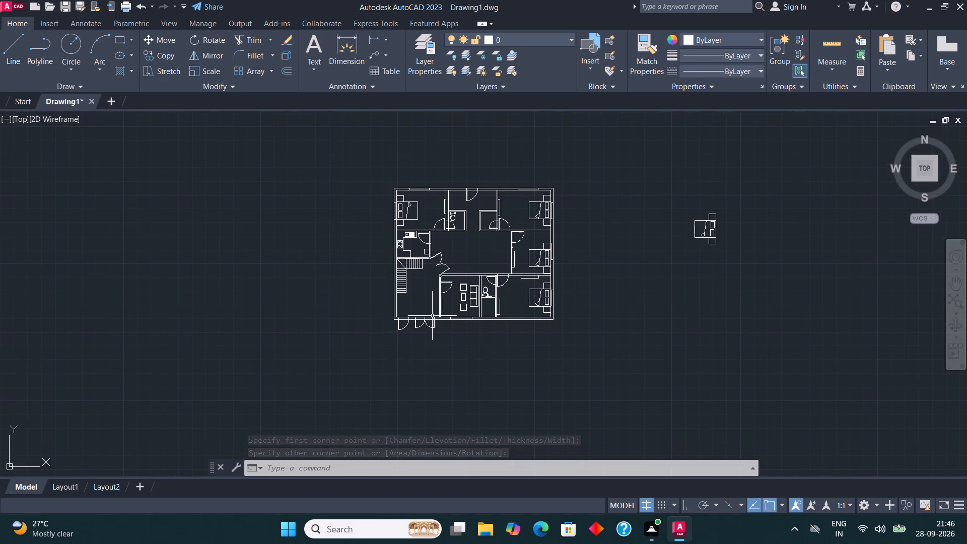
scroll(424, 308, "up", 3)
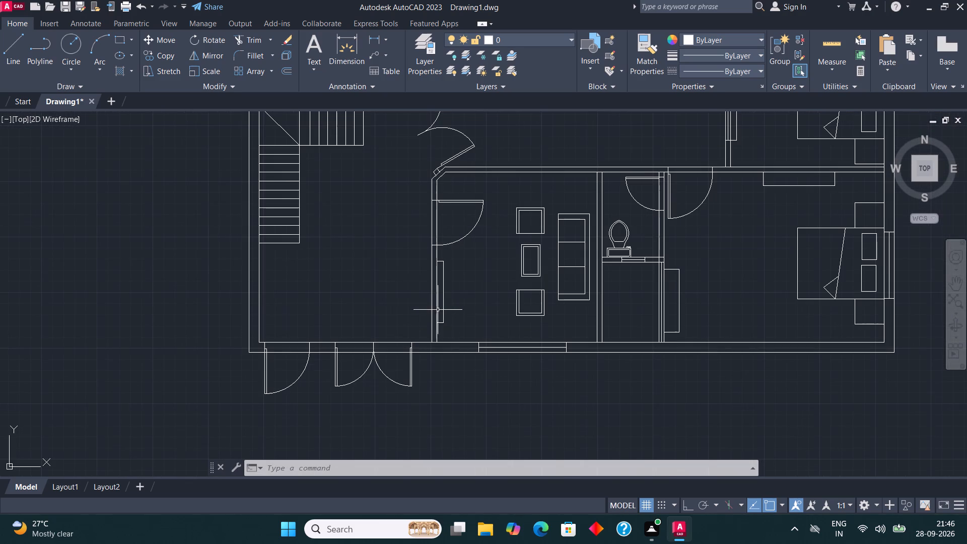
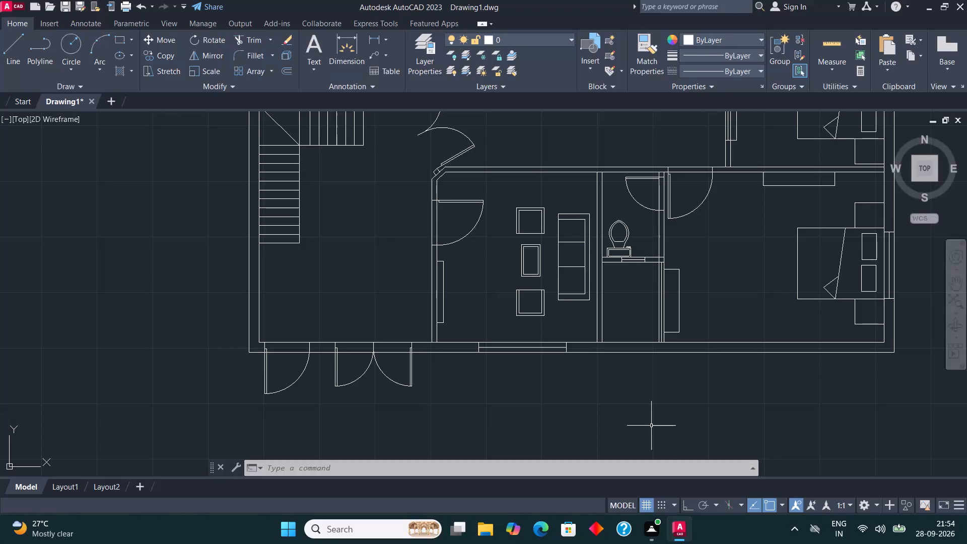
Trim the wall lines crossing the openings of the single and double entrance doors in the south exterior wall.
scroll(497, 273, "down", 2)
scroll(435, 307, "up", 1)
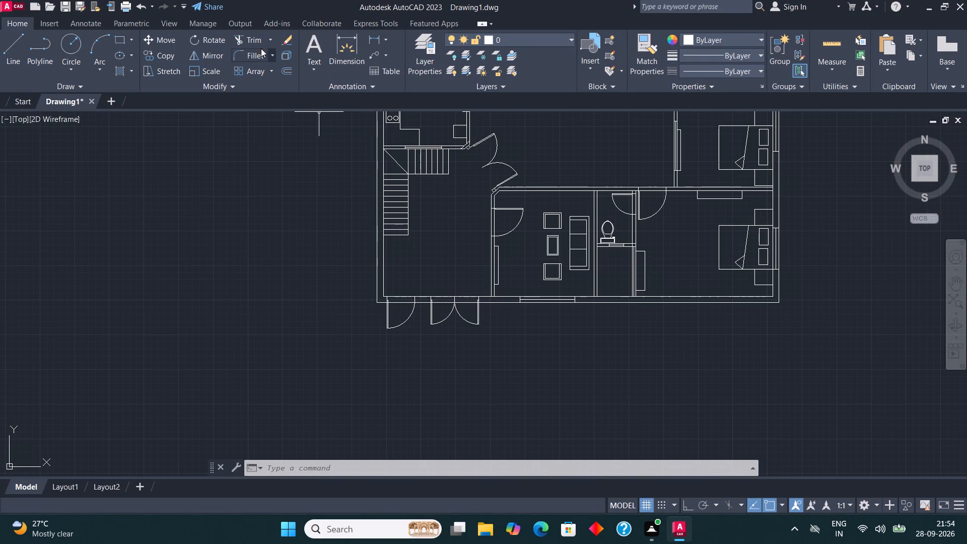
left_click(248, 37)
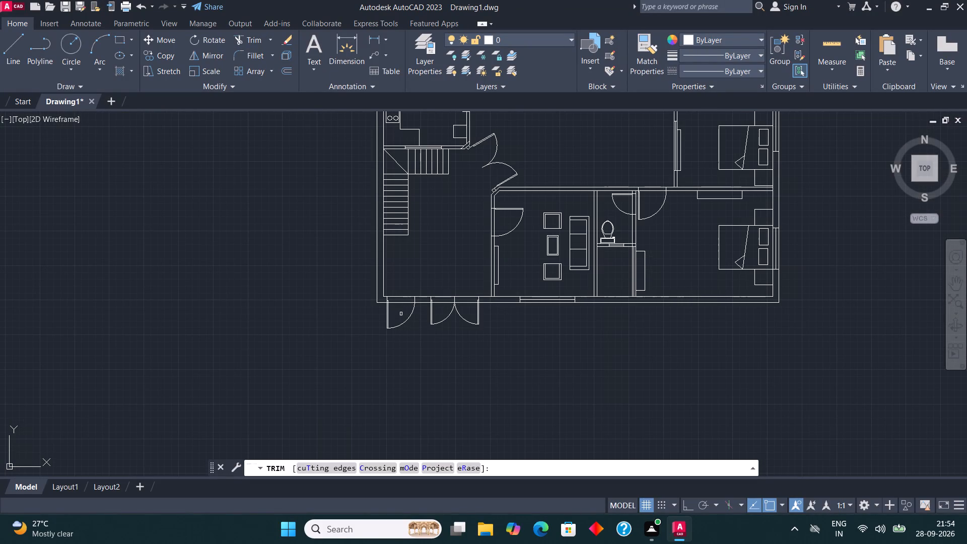
left_click(401, 314)
left_click(399, 282)
left_click(446, 315)
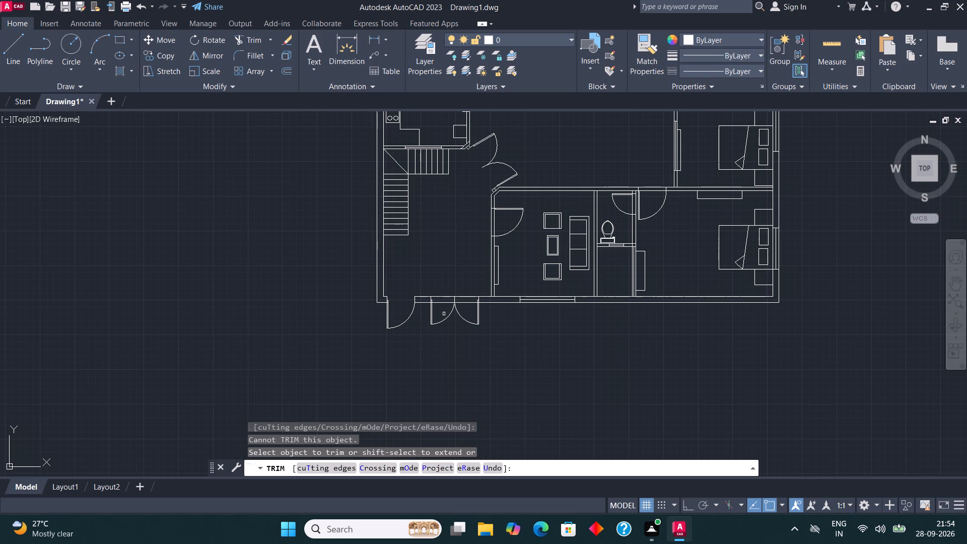
left_click(444, 314)
left_click(443, 280)
left_click(463, 309)
left_click(462, 275)
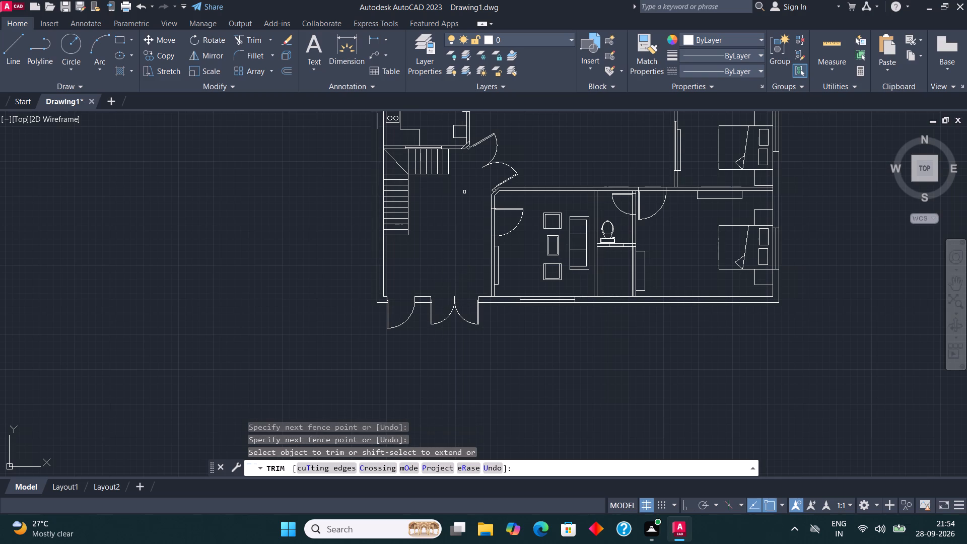
Trim the wall lines crossing the southeast bedroom's door opening and the adjoining bathroom's door opening.
scroll(448, 262, "down", 1)
scroll(579, 223, "up", 3)
left_click(565, 223)
left_click(565, 140)
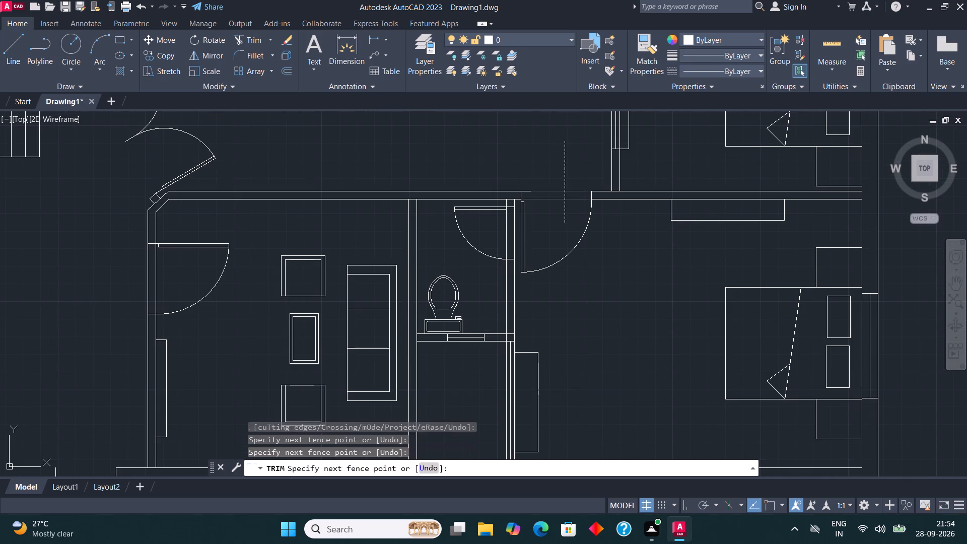
left_click(502, 236)
left_click(515, 232)
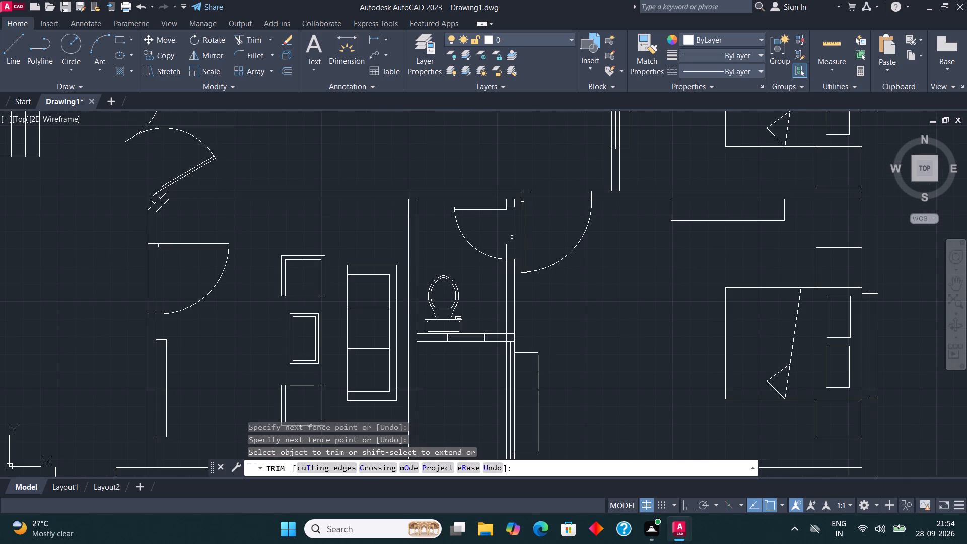
left_click(505, 247)
Trim the wall lines crossing the door openings of the middle east bedroom, the northeast bedroom and the northeast bathroom.
scroll(508, 308, "down", 2)
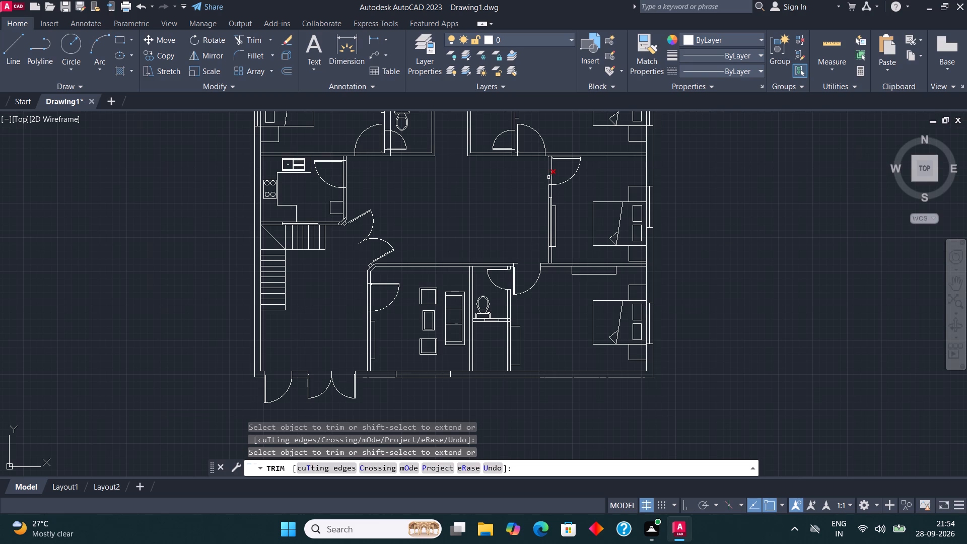
left_click(558, 172)
left_click(530, 175)
left_click(531, 150)
left_click(528, 182)
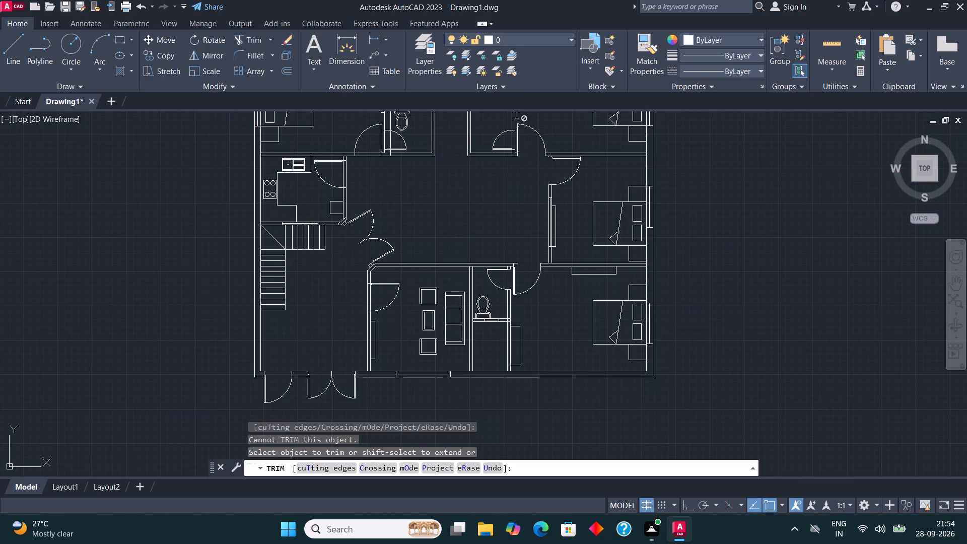
scroll(516, 118, "up", 3)
left_click(505, 209)
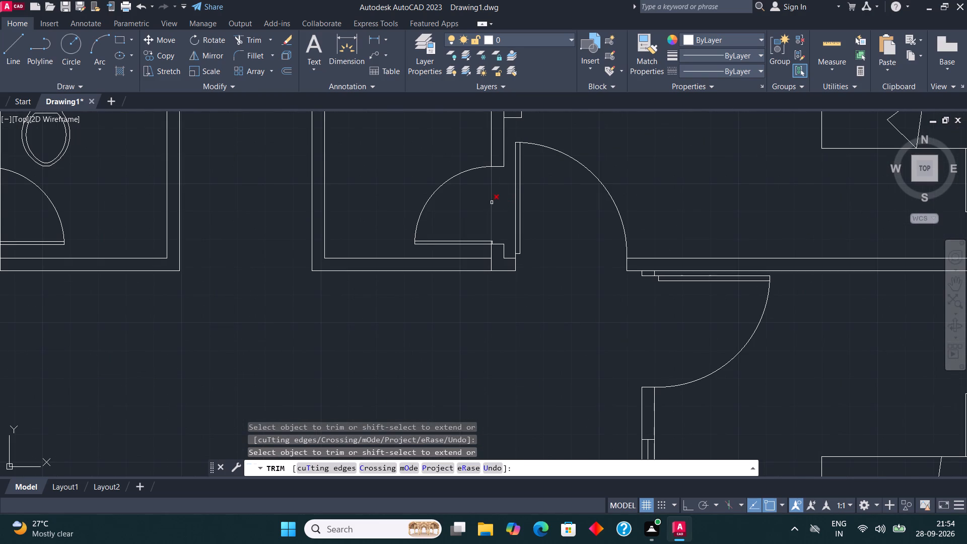
left_click(492, 202)
Trim the wall lines crossing the northwest bedroom's door opening and its bathroom's door opening.
scroll(504, 211, "down", 4)
scroll(447, 205, "up", 3)
left_click(337, 234)
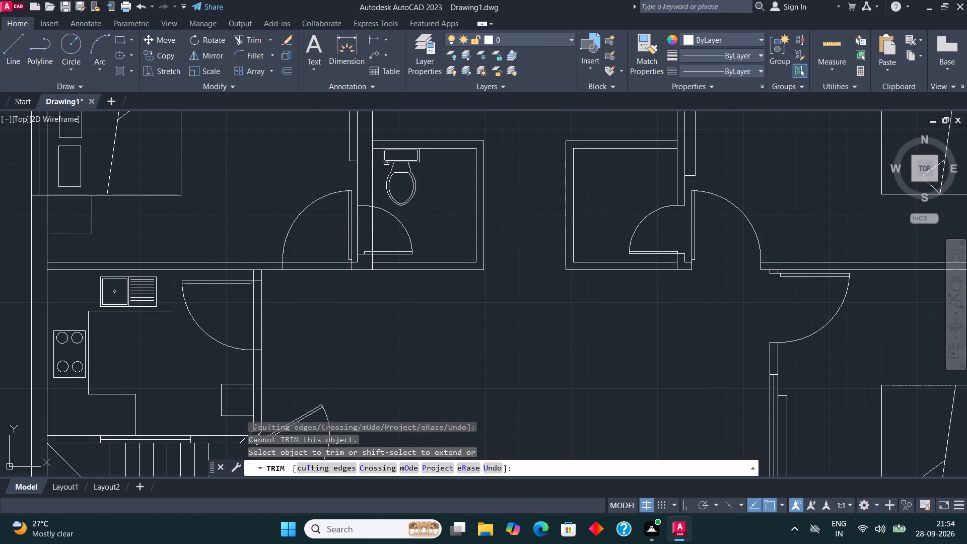
left_click(337, 293)
left_click(356, 235)
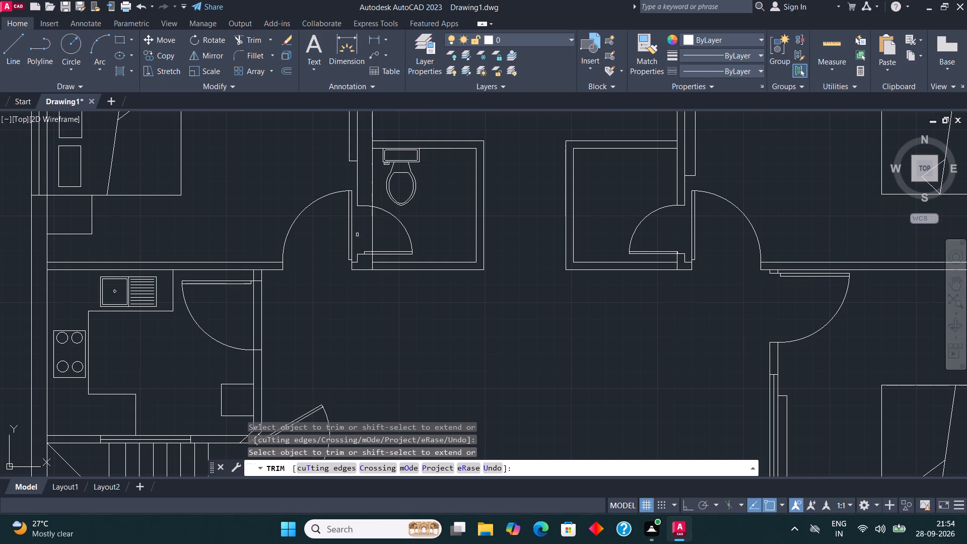
left_click(374, 236)
Trim the wall lines crossing the kitchen's door opening and the entrance door opening in the north exterior wall.
scroll(431, 237, "down", 1)
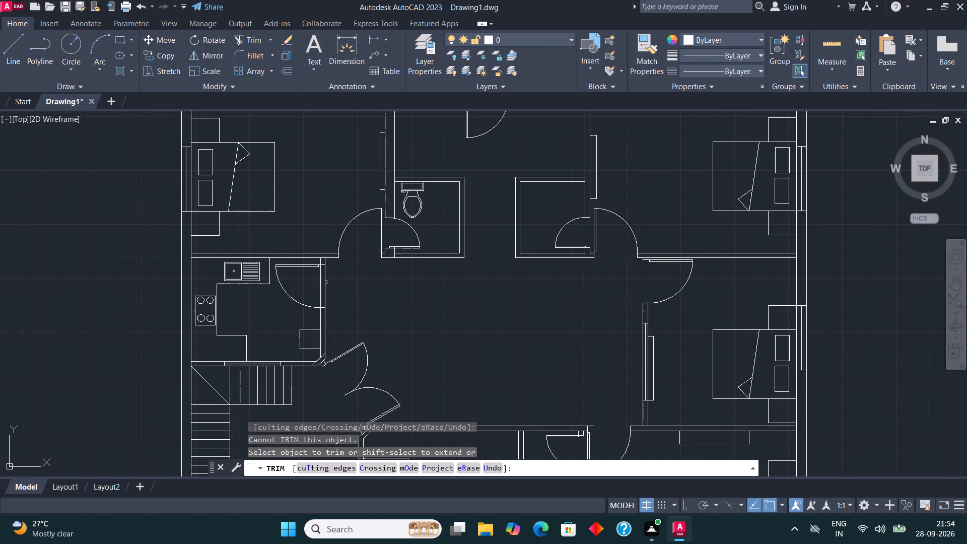
left_click(312, 283)
left_click(370, 287)
scroll(381, 305, "down", 1)
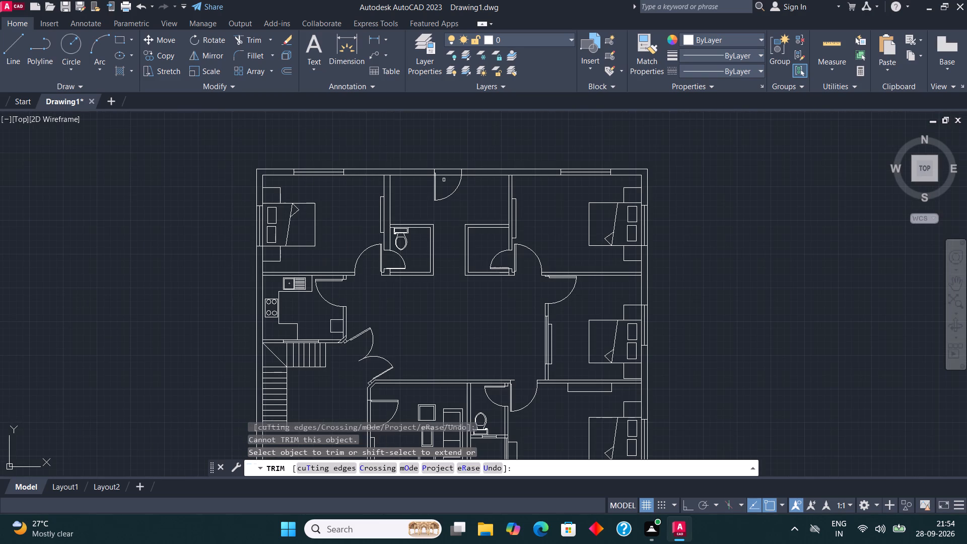
left_click(444, 181)
left_click(447, 164)
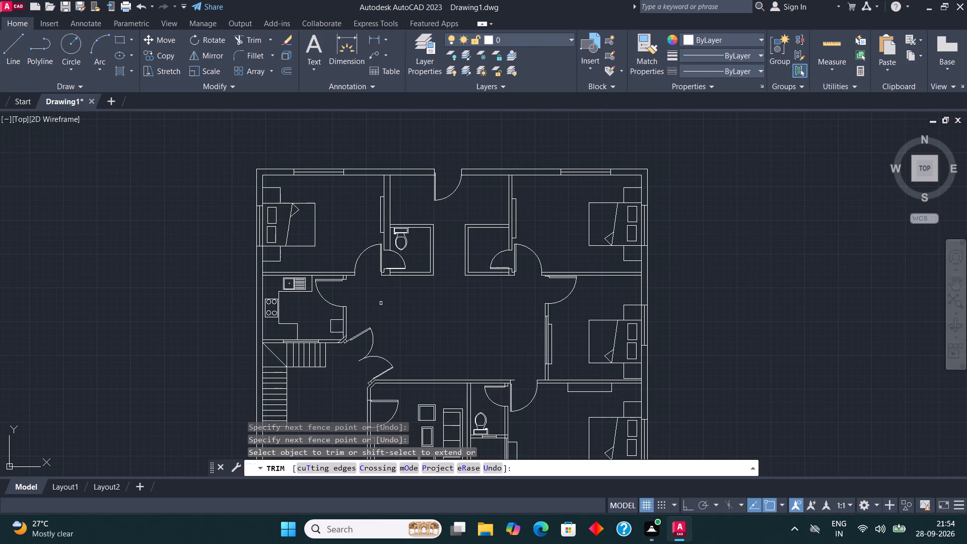
Trim the wall lines crossing the door opening in the living room's west wall.
scroll(399, 274, "down", 1)
scroll(431, 341, "up", 1)
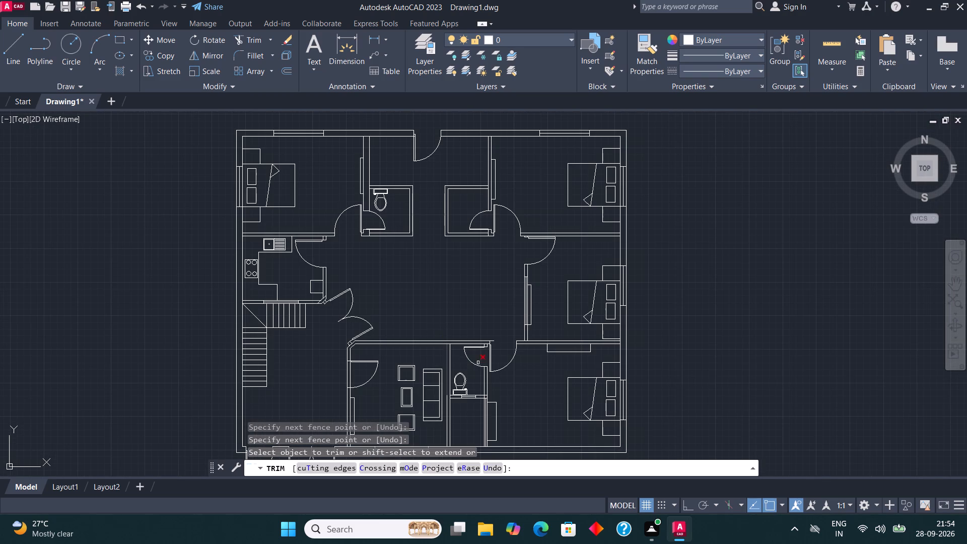
scroll(520, 305, "down", 1)
scroll(422, 353, "up", 2)
left_click(405, 350)
left_click(376, 344)
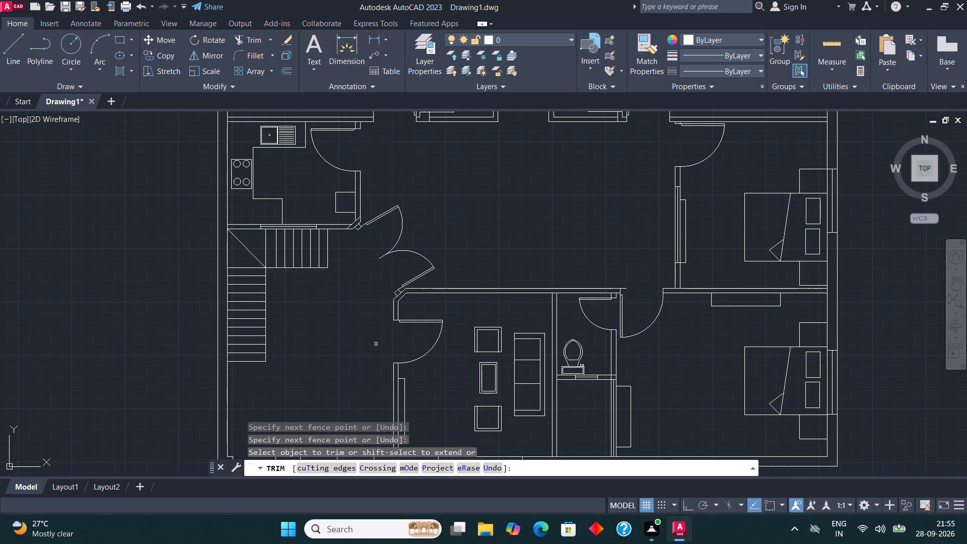
scroll(395, 333, "down", 2)
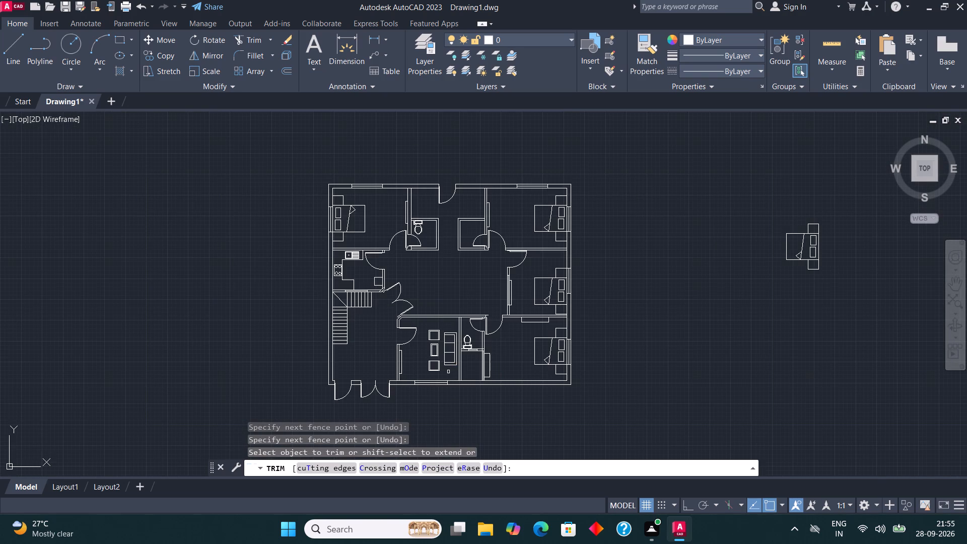
key("Escape")
Create a new layer named wall and set its color to index 46.
scroll(450, 412, "down", 1)
scroll(397, 256, "up", 2)
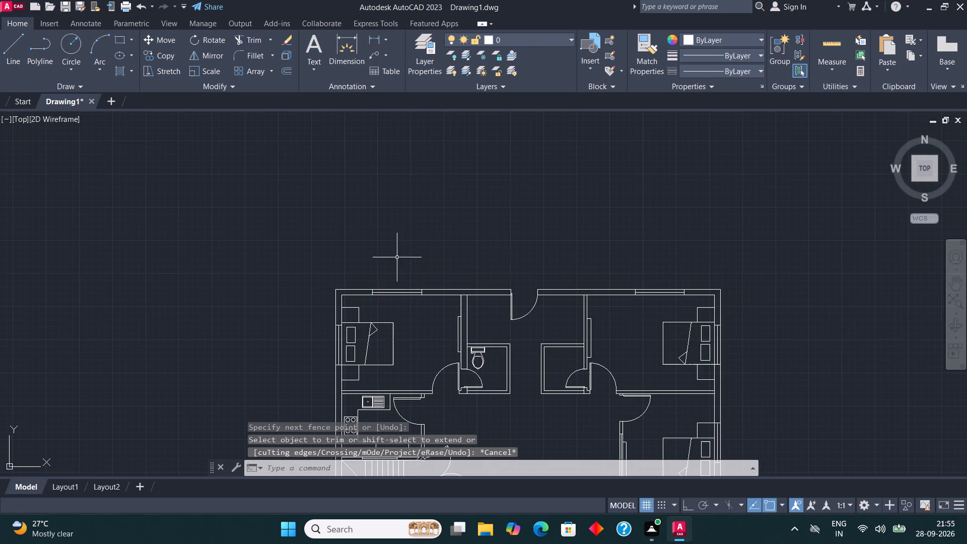
scroll(405, 318, "up", 2)
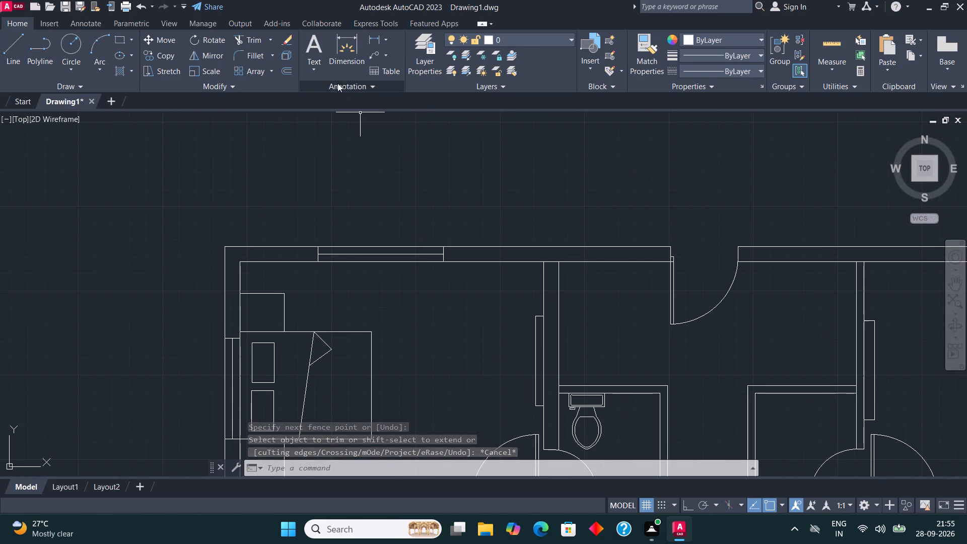
left_click(421, 41)
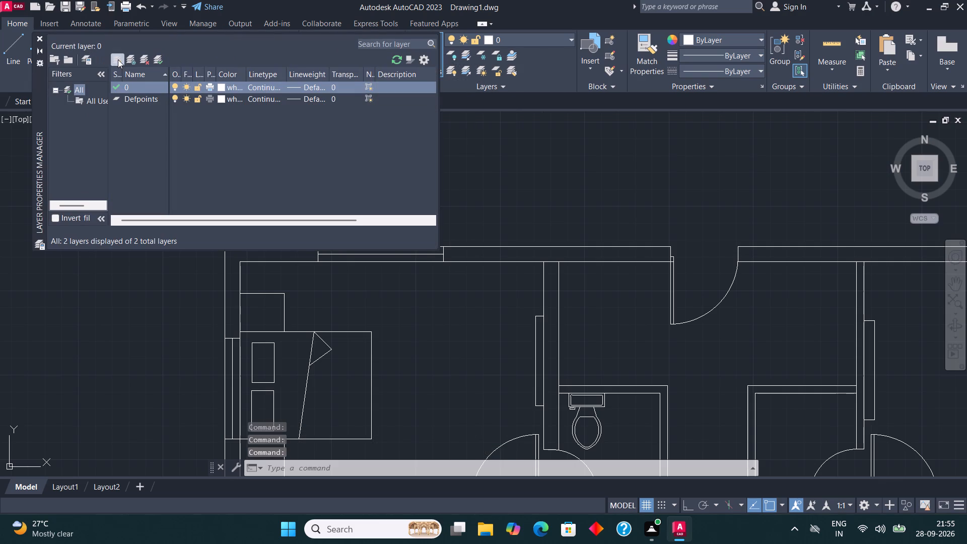
left_click(118, 59)
type("wa")
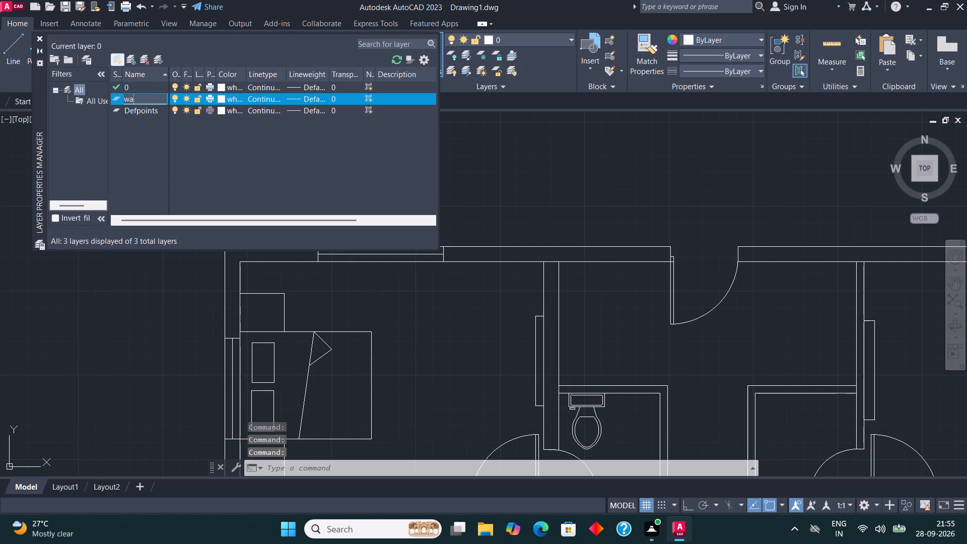
type("ll")
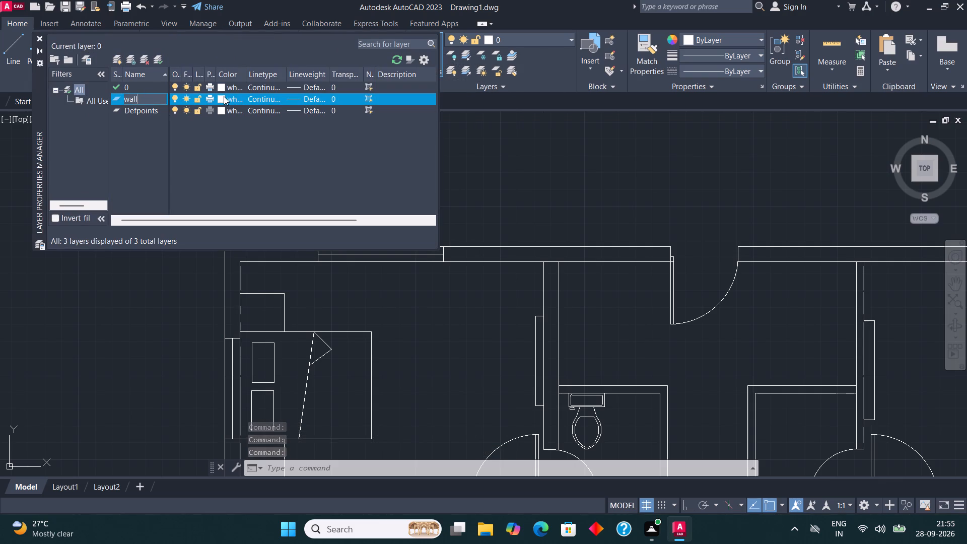
left_click(222, 99)
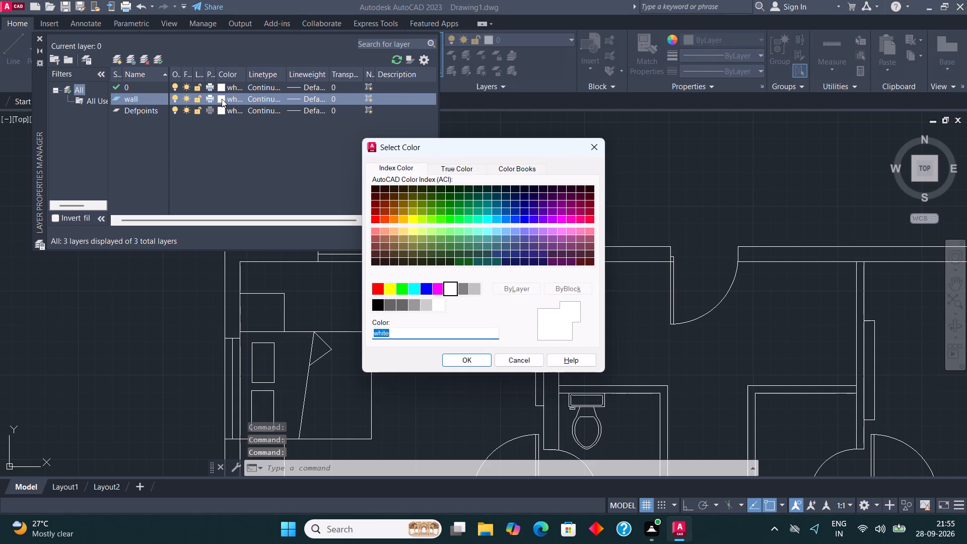
left_click(404, 199)
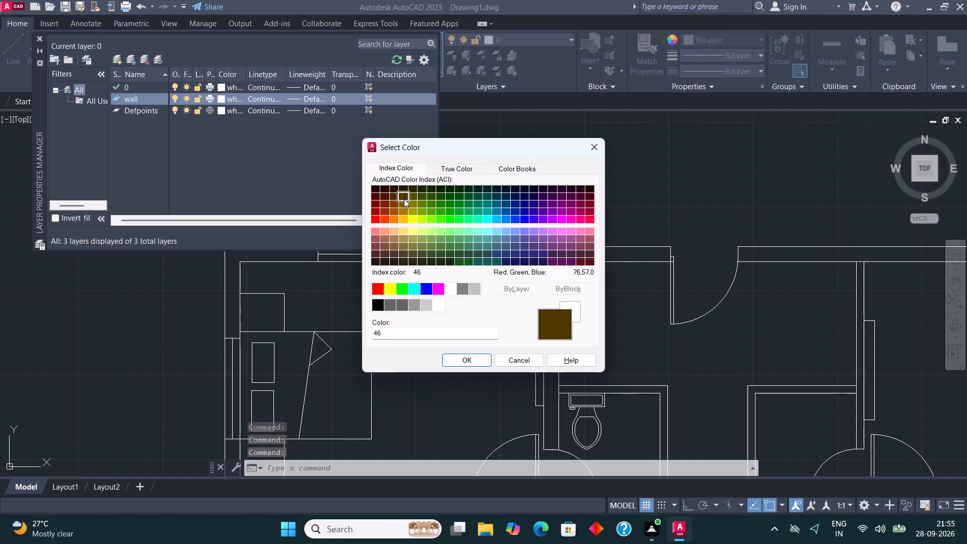
left_click(470, 359)
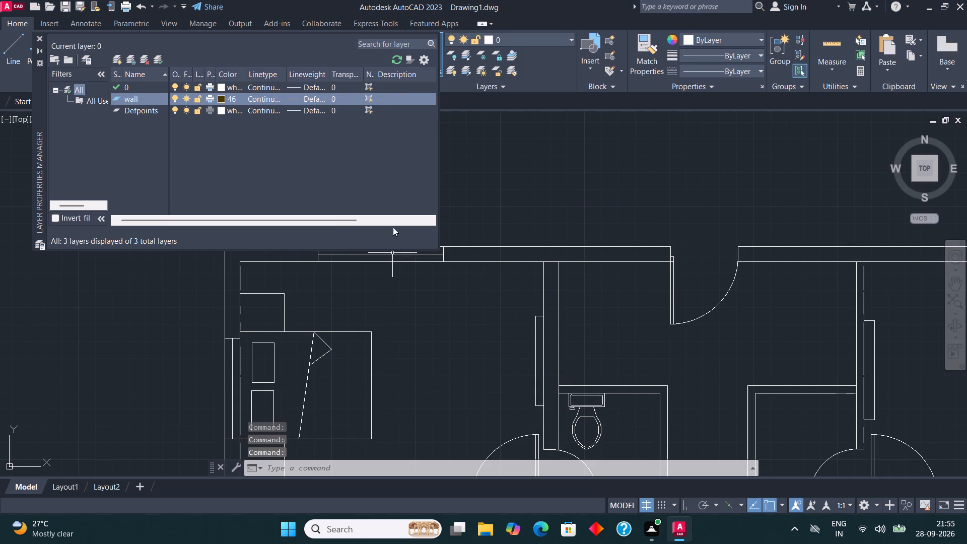
left_click(40, 38)
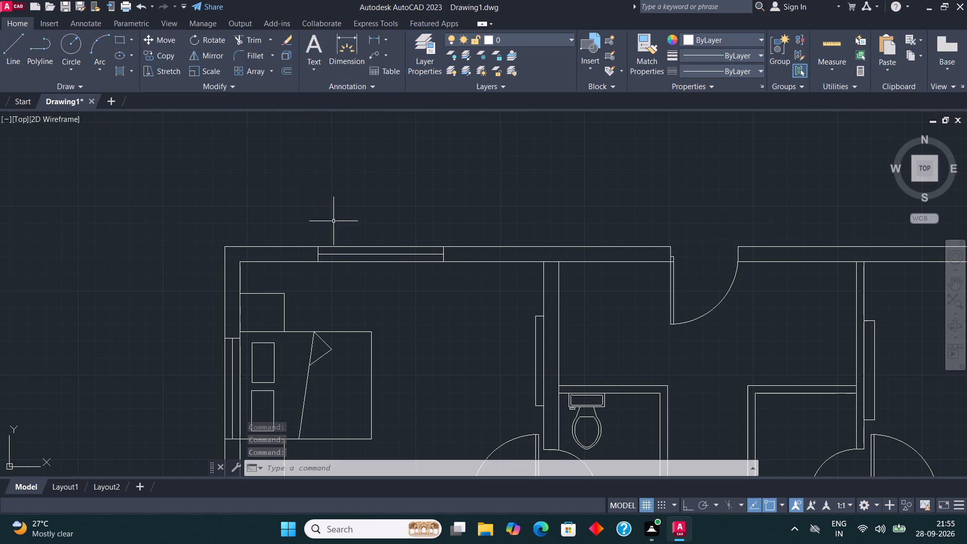
Hatch the northwest corner of the exterior wall, up to both windows, with the SOLID pattern on layer 0.
key("h")
key("Return")
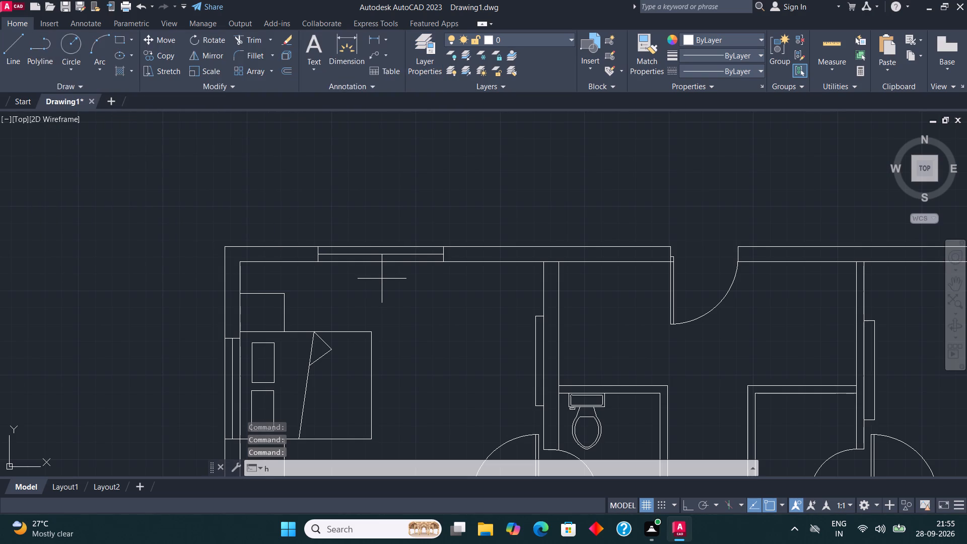
left_click(283, 257)
left_click(120, 56)
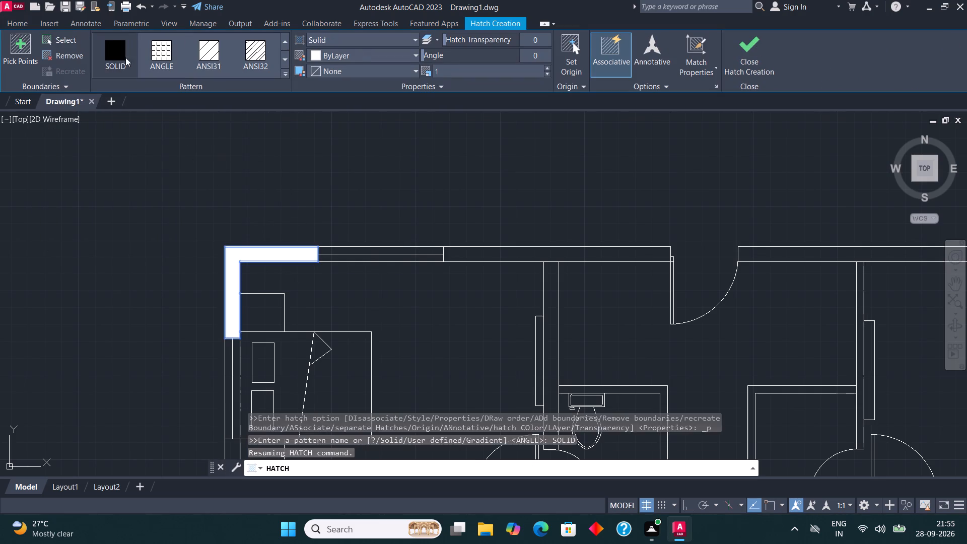
key("Escape")
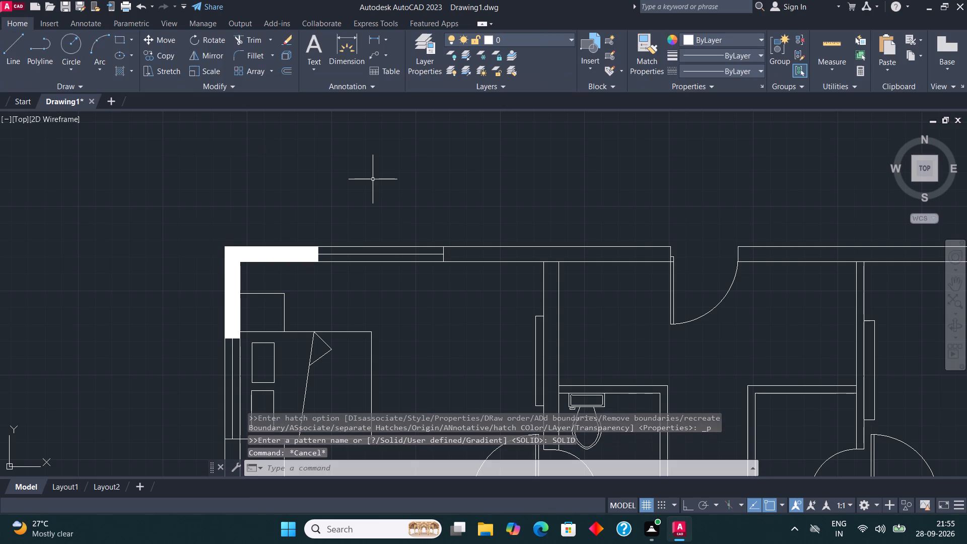
On the wall layer, hatch the northwest corner and the north exterior wall between the window and door opening with the SOLID pattern.
left_click(506, 36)
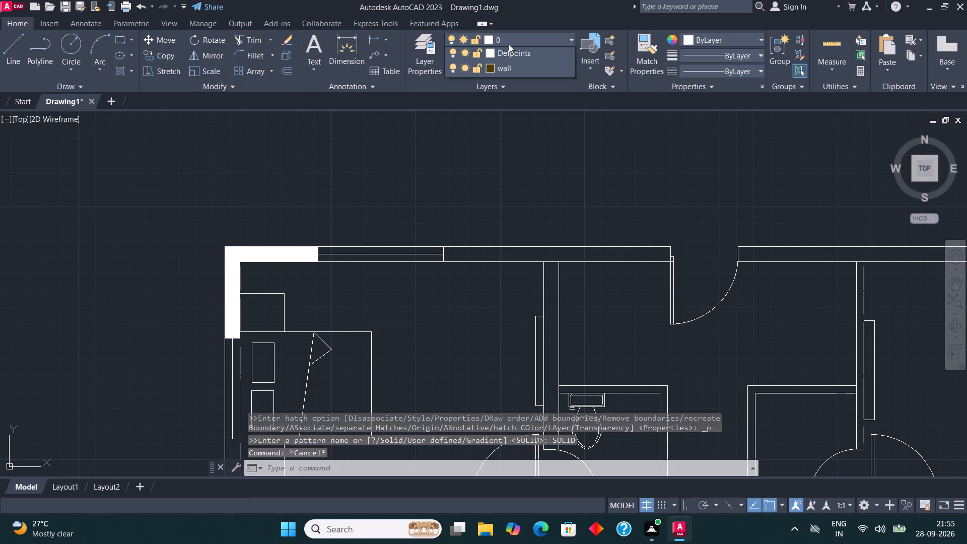
left_click(515, 85)
key("h")
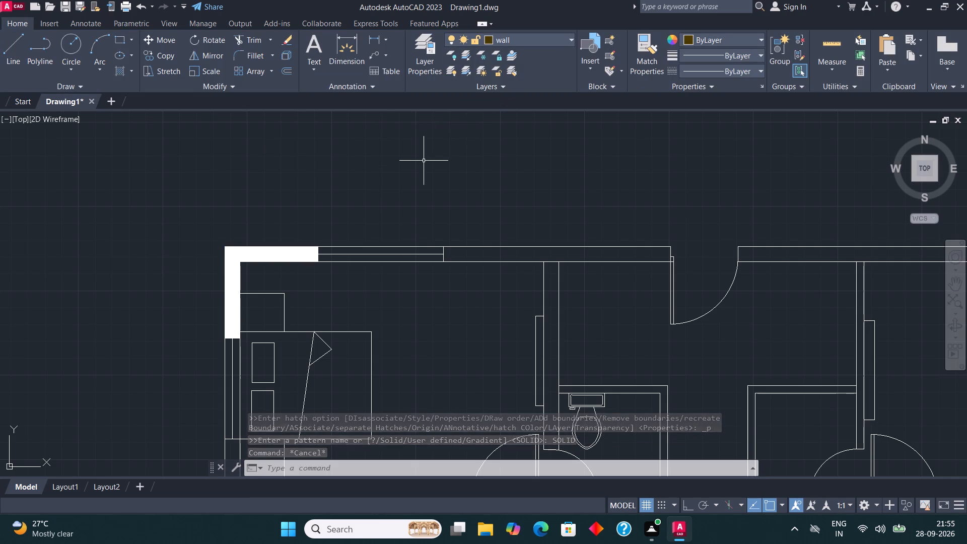
key("Return")
left_click(279, 254)
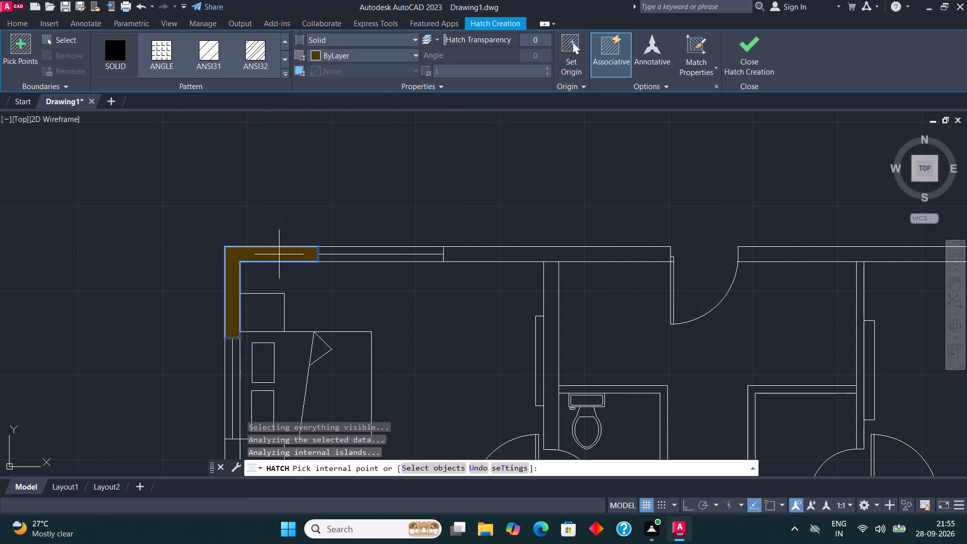
left_click(471, 255)
Hatch the north exterior wall from the door opening to the east bedroom's window, plus the northeast corner between its windows.
scroll(477, 257, "down", 1)
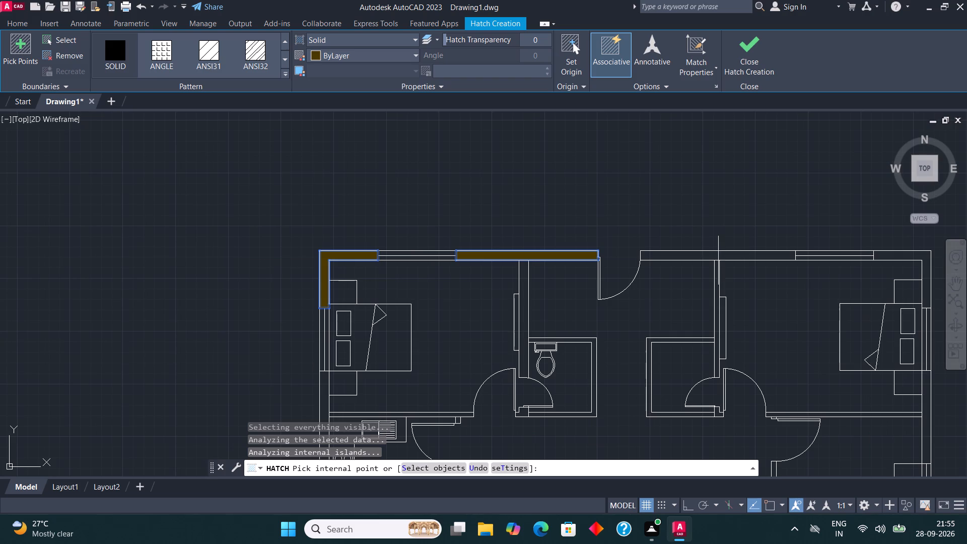
left_click(716, 257)
left_click(610, 182)
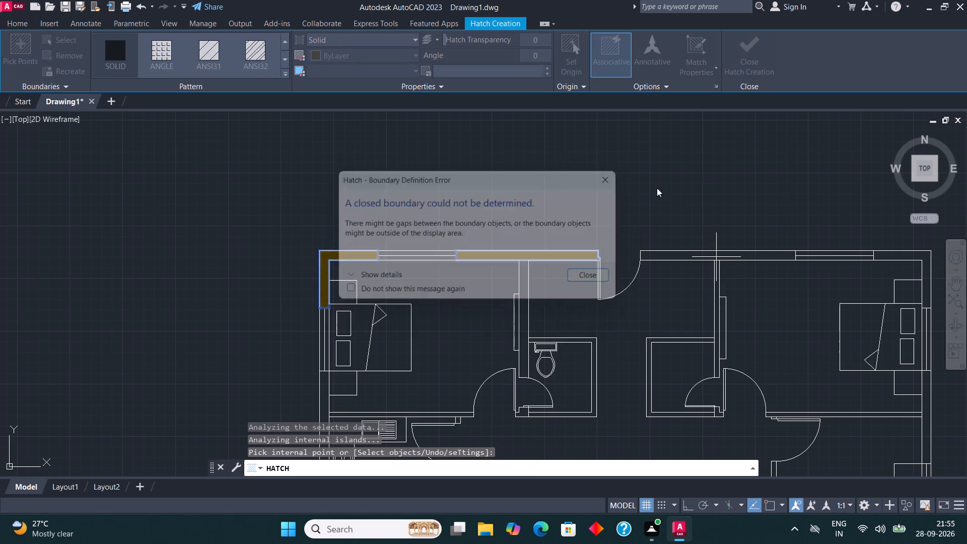
scroll(732, 246, "up", 3)
left_click(703, 261)
scroll(631, 265, "down", 4)
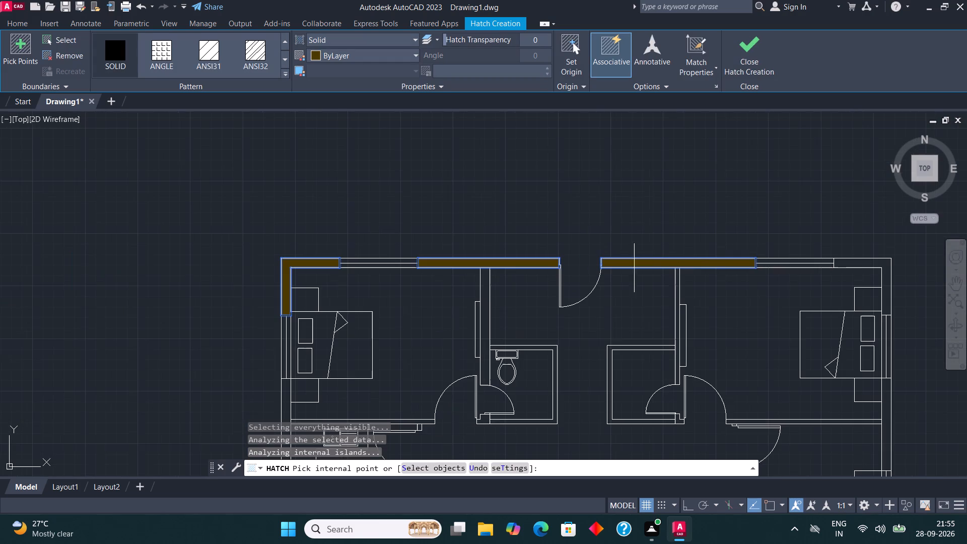
scroll(861, 259, "up", 3)
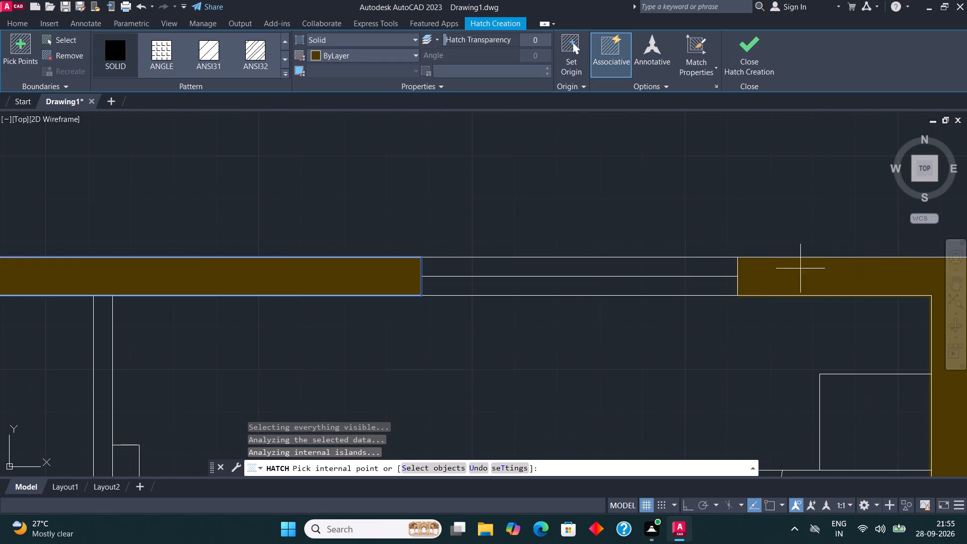
left_click(800, 268)
scroll(693, 212, "down", 5)
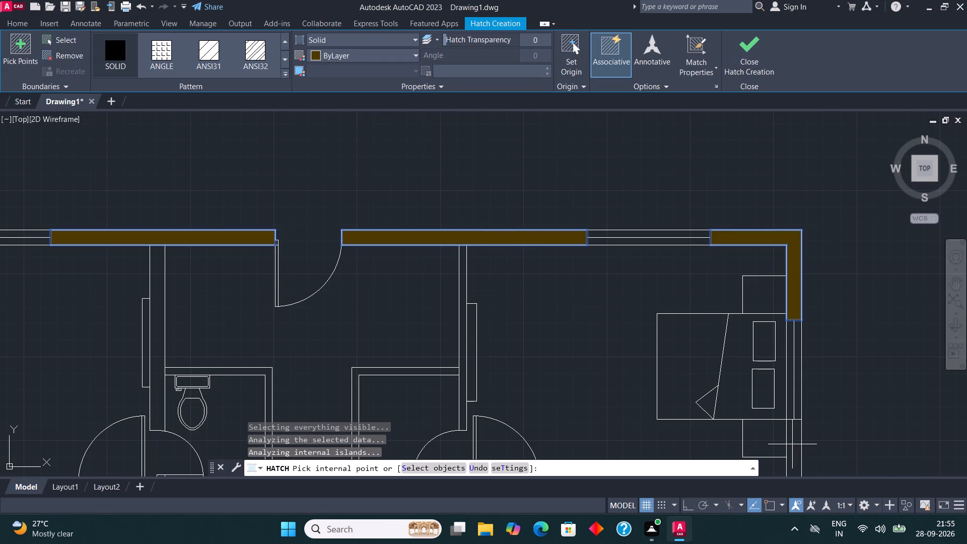
Hatch the east exterior wall between the two bedroom windows, try the partition wall between those bedrooms, and finish the hatch.
left_click(792, 444)
scroll(758, 246, "down", 5)
scroll(752, 329, "up", 4)
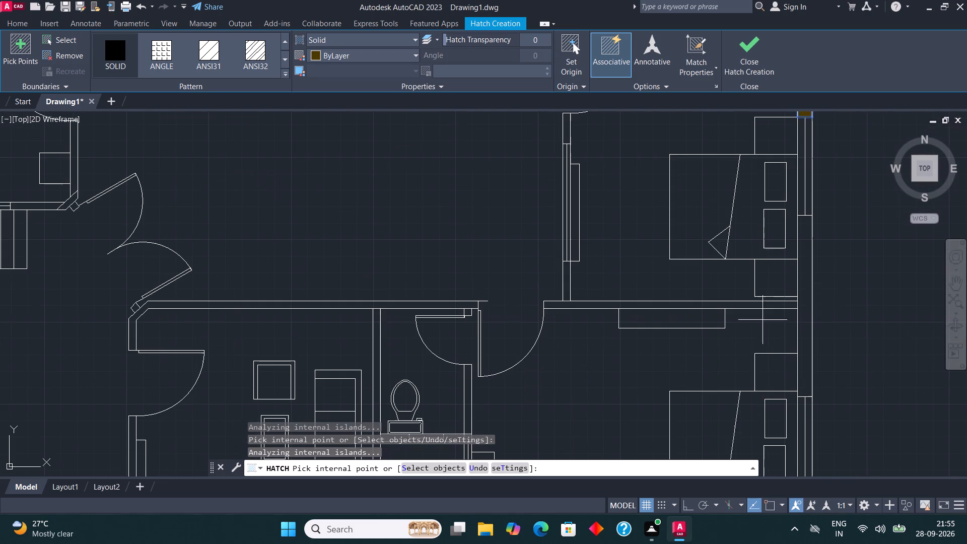
left_click(807, 297)
left_click(735, 305)
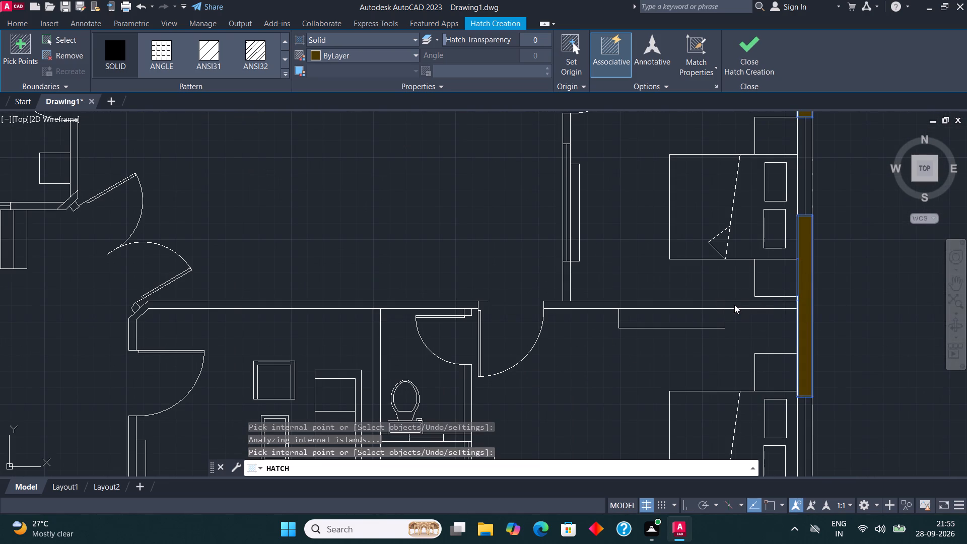
left_click(614, 175)
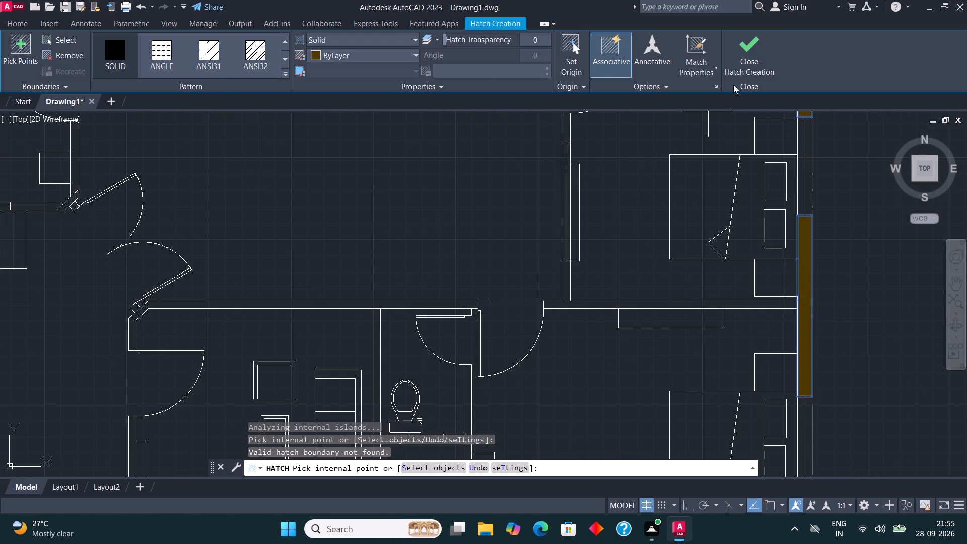
left_click(747, 42)
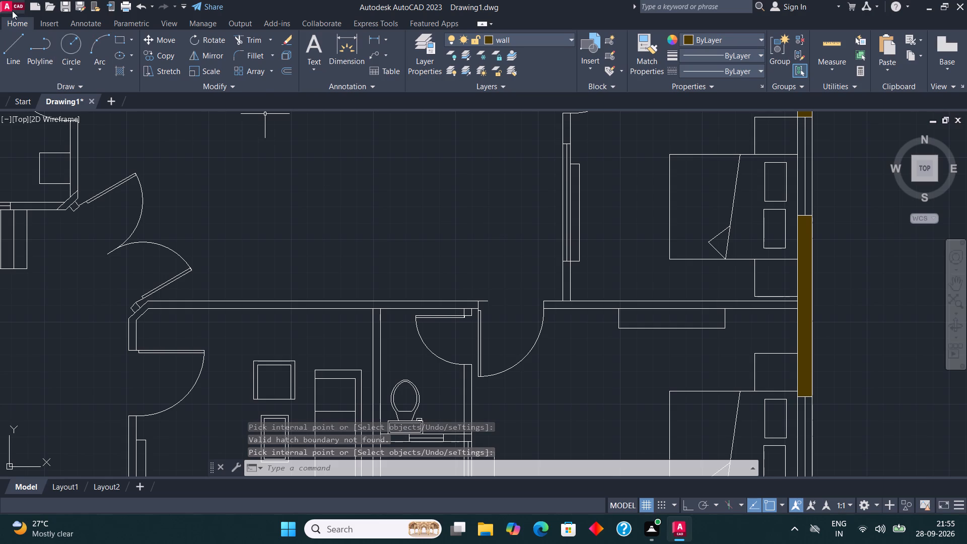
Save the drawing as 4bhk in the Documents folder in AutoCAD 2018 Drawing format.
left_click(0, 3)
left_click(47, 139)
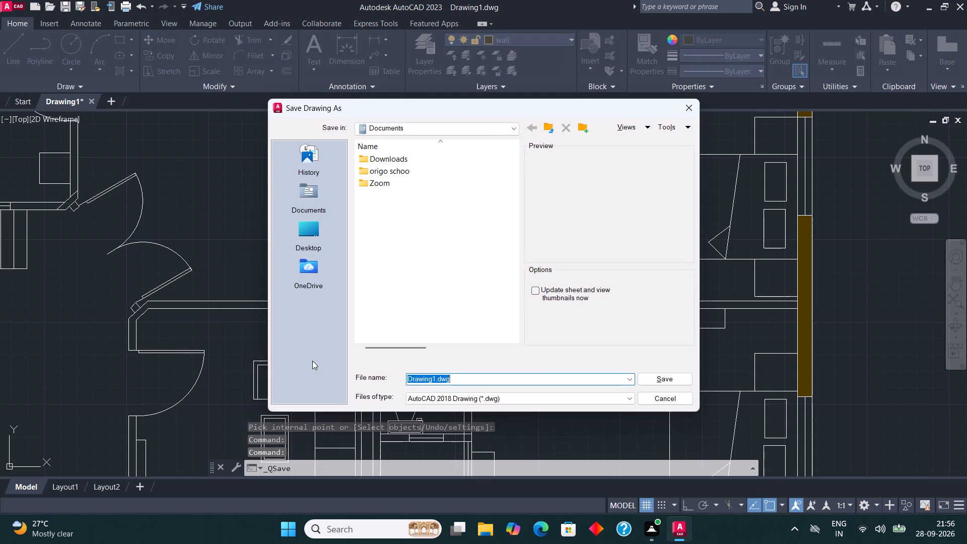
type("4bhk")
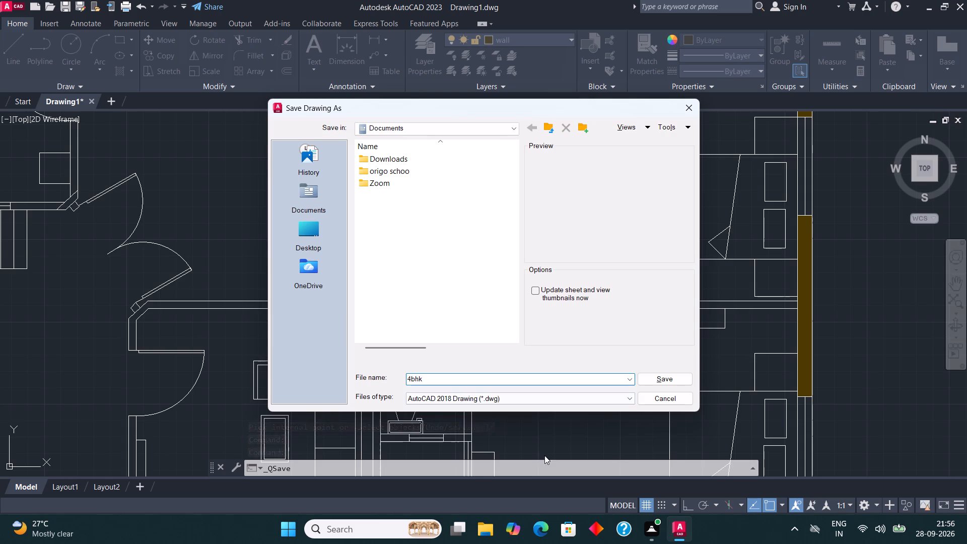
left_click(660, 383)
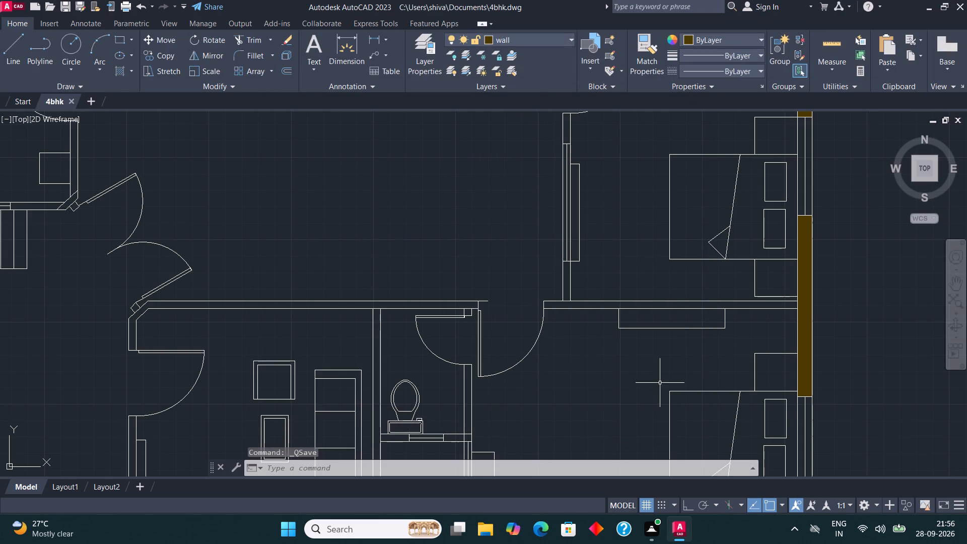
Close the program with the saved drawing.
left_click(958, 4)
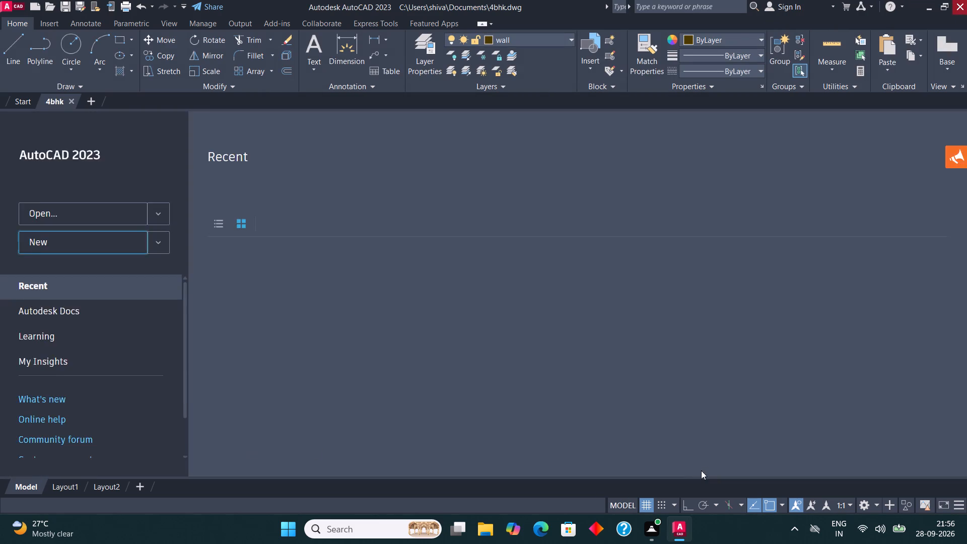
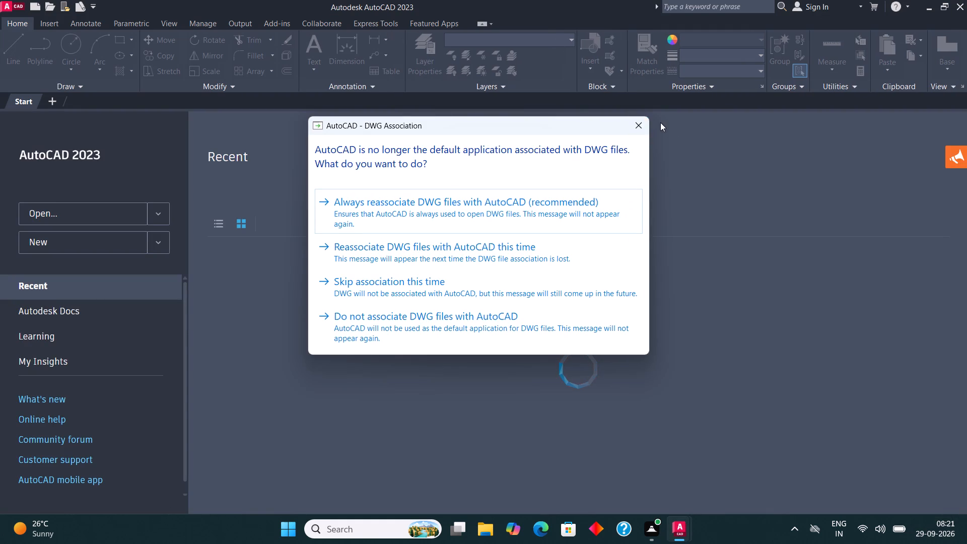
Dismiss the DWG association prompt without choosing an option, and open the 4bhk drawing from the Documents folder.
left_click(638, 120)
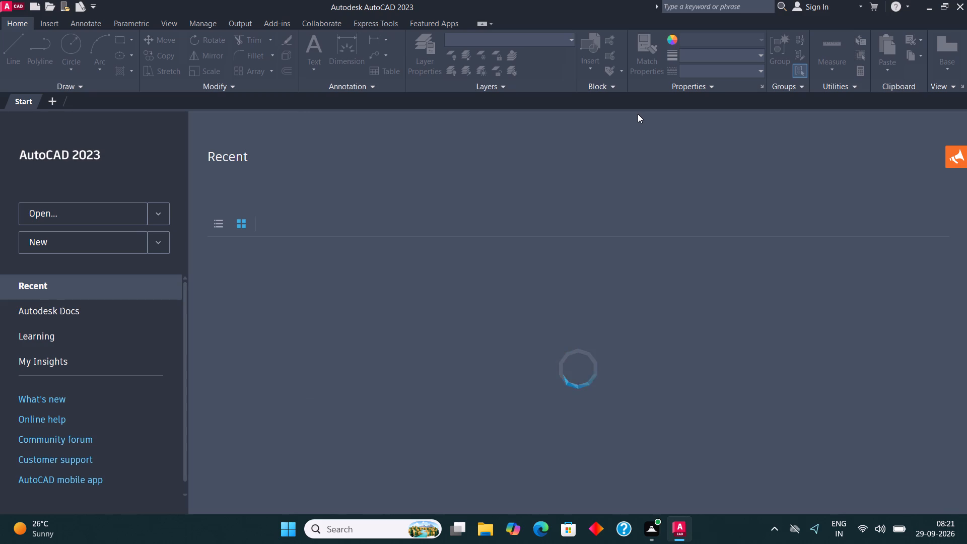
left_click(61, 211)
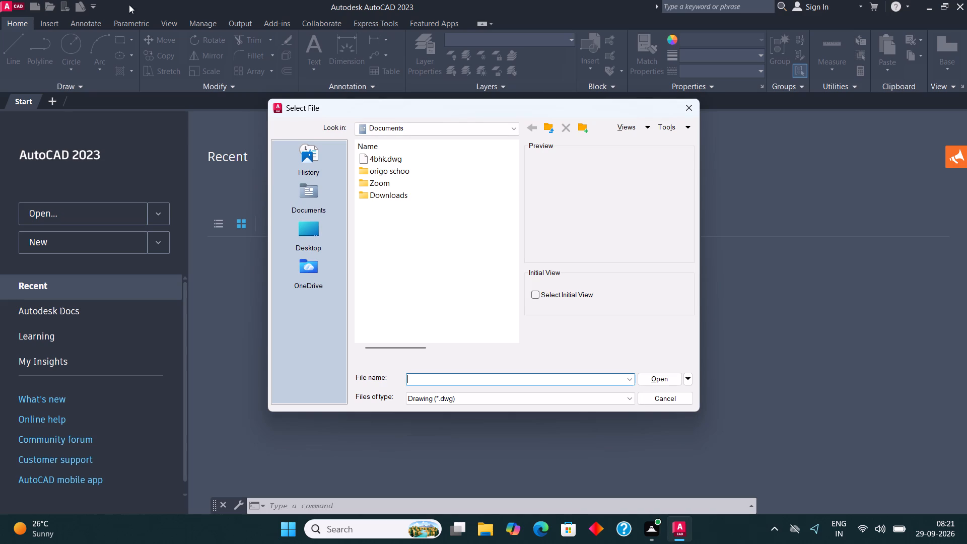
left_click(409, 162)
left_click(659, 377)
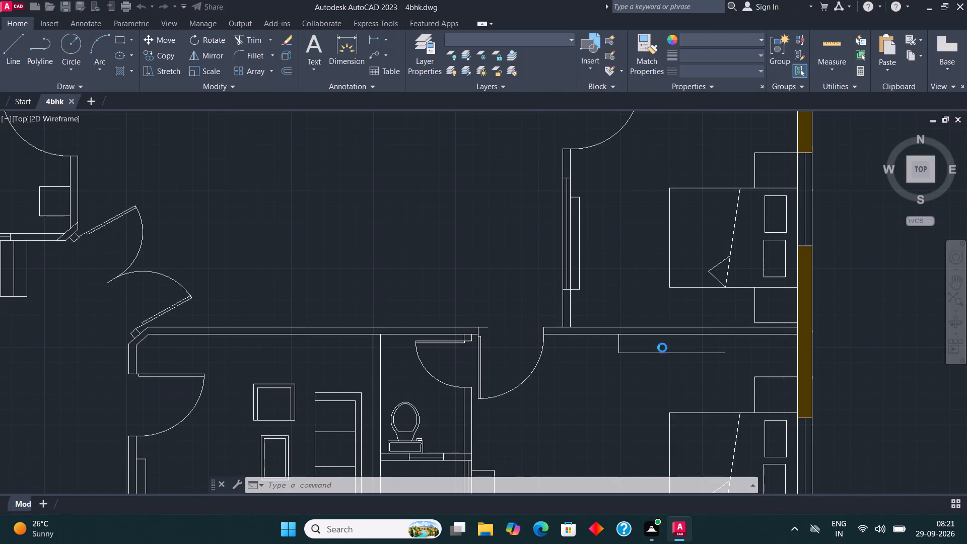
scroll(587, 306, "down", 6)
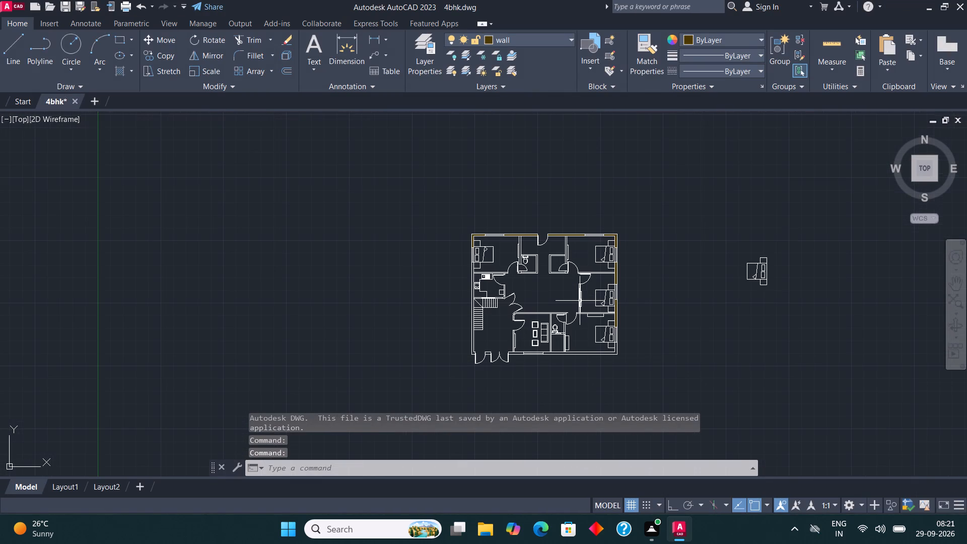
scroll(580, 299, "up", 3)
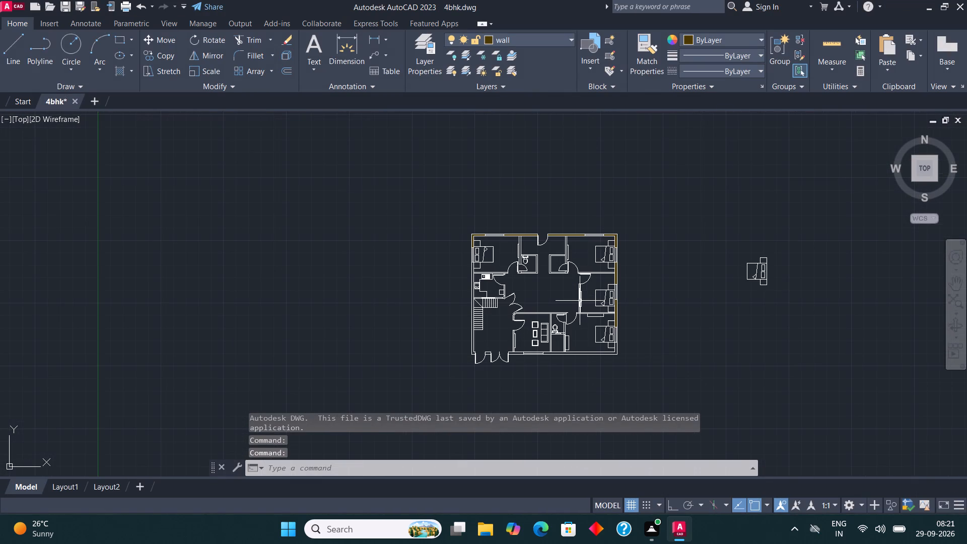
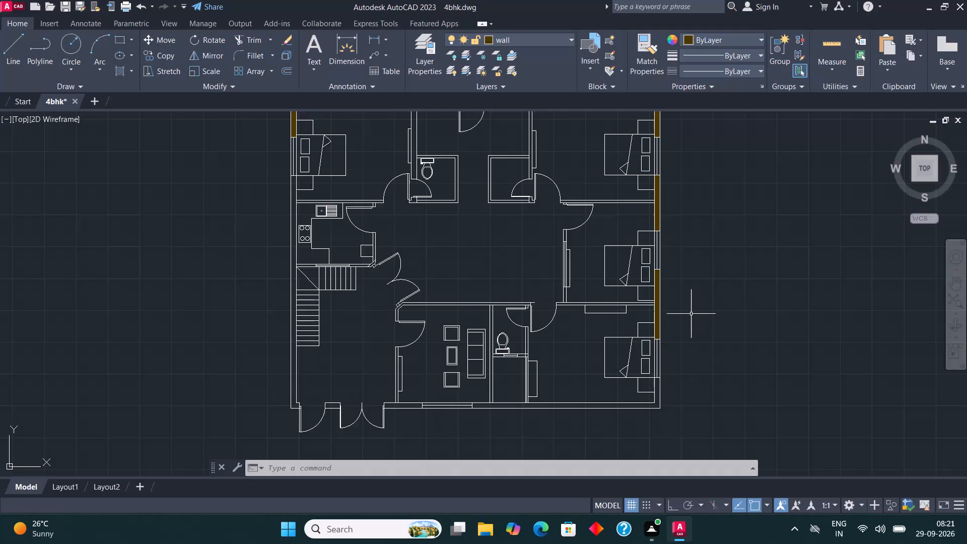
Start a hatch on the wall between the upper-left bedroom and the entrance area, using the SOLID pattern.
scroll(688, 323, "down", 2)
scroll(675, 287, "up", 2)
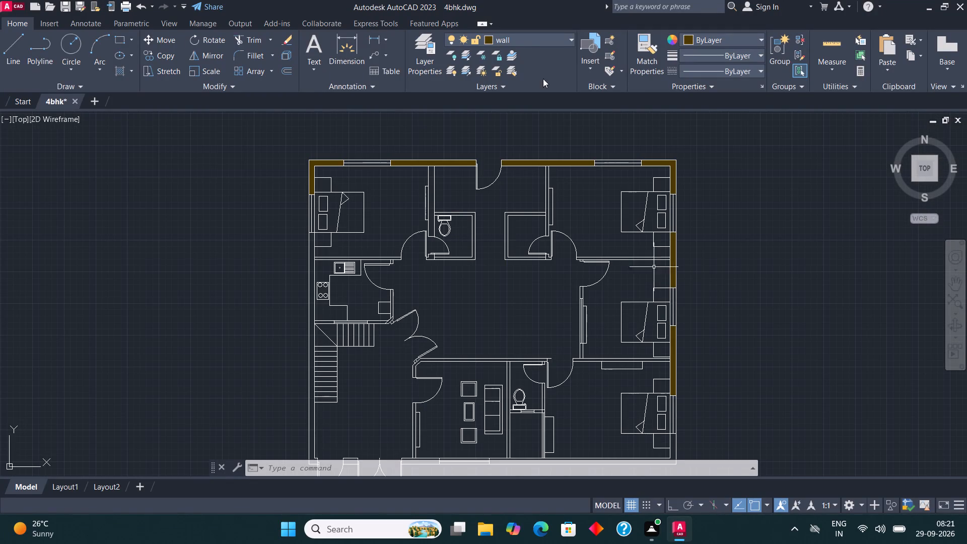
key("h")
key("Return")
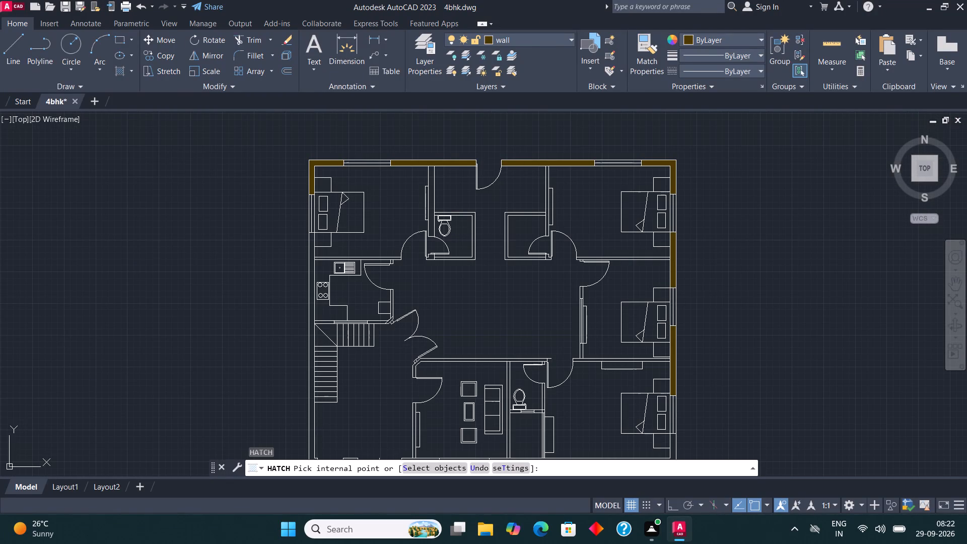
scroll(436, 212, "up", 3)
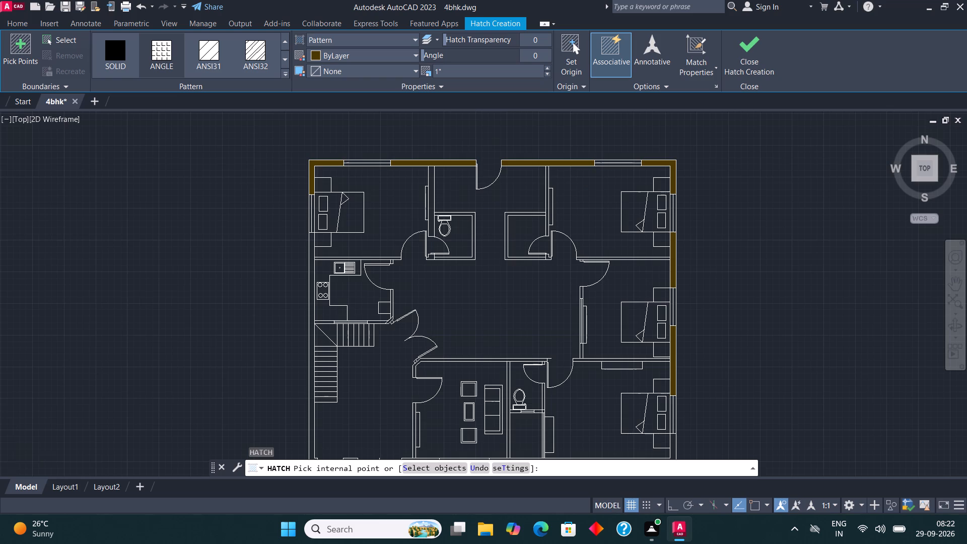
left_click(426, 206)
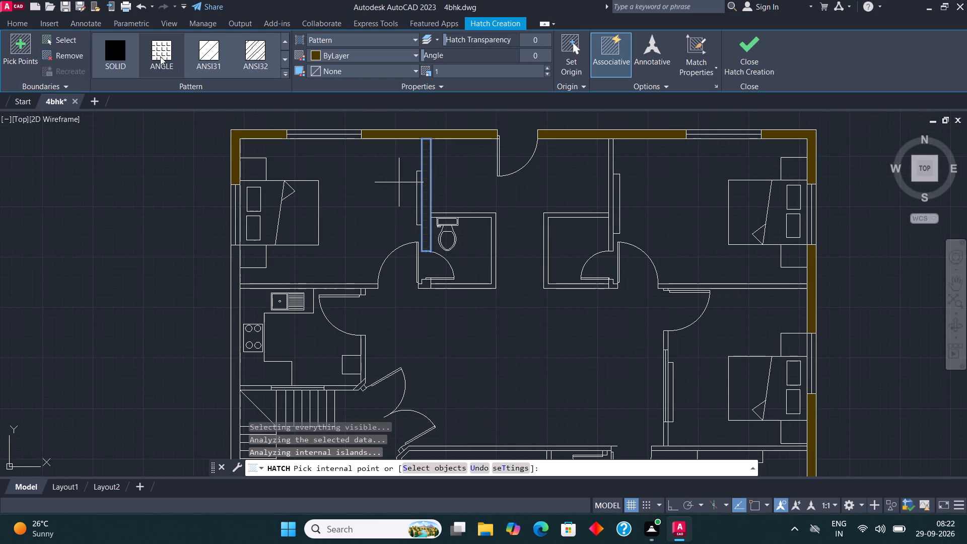
left_click(113, 48)
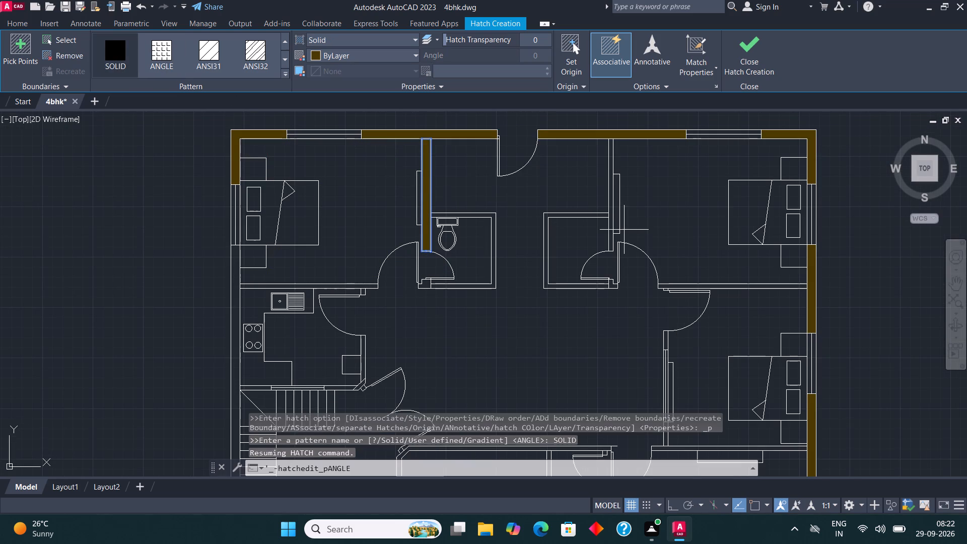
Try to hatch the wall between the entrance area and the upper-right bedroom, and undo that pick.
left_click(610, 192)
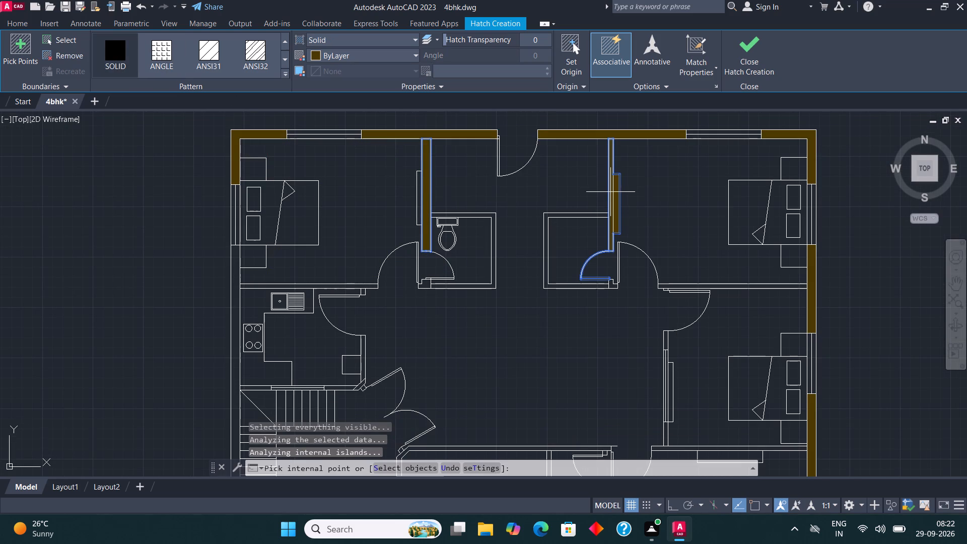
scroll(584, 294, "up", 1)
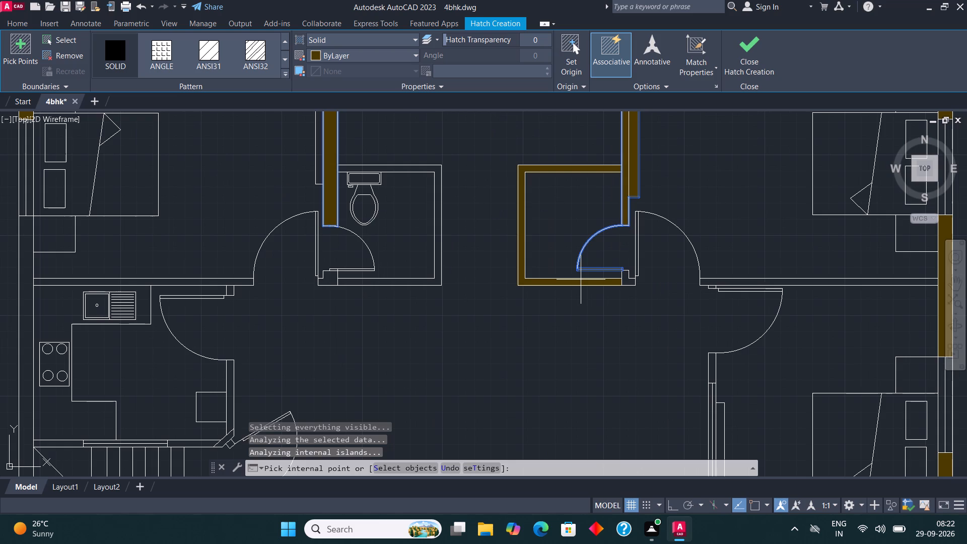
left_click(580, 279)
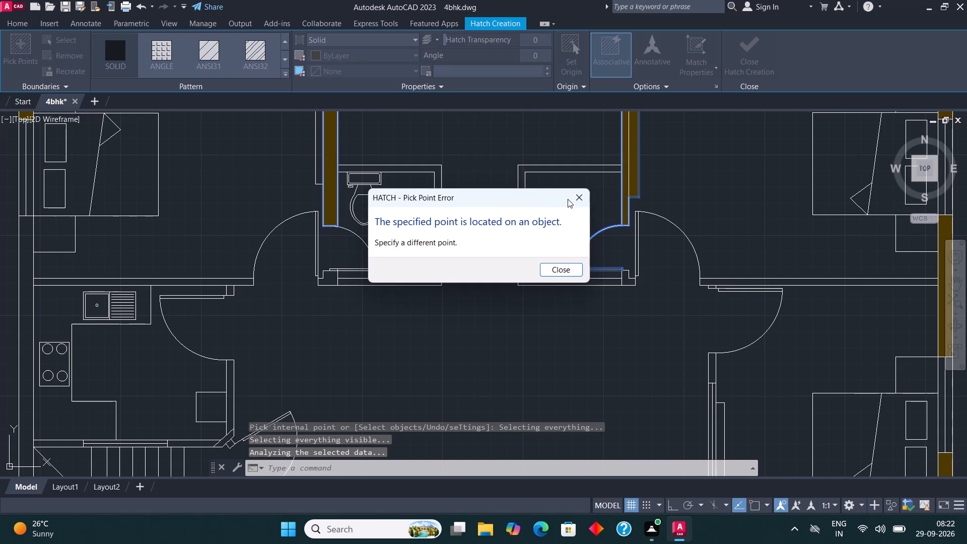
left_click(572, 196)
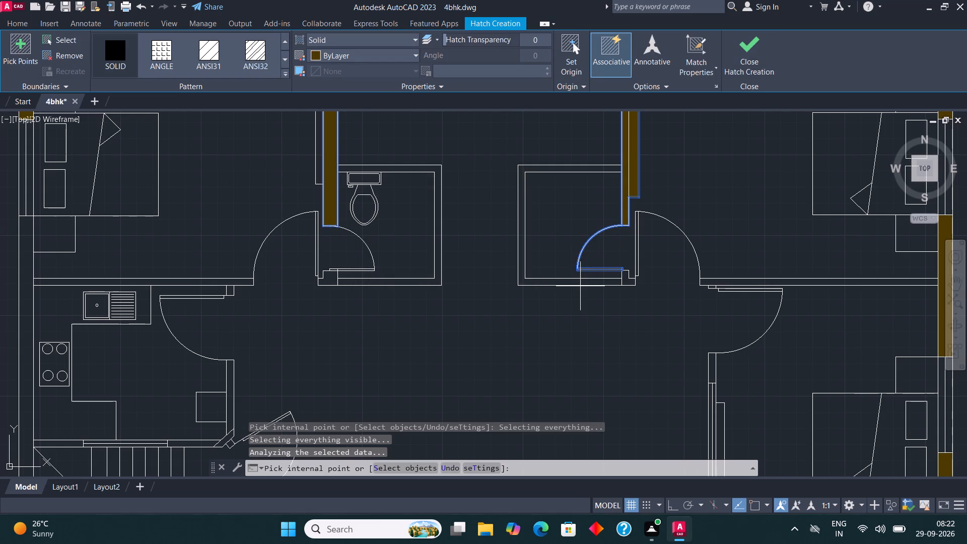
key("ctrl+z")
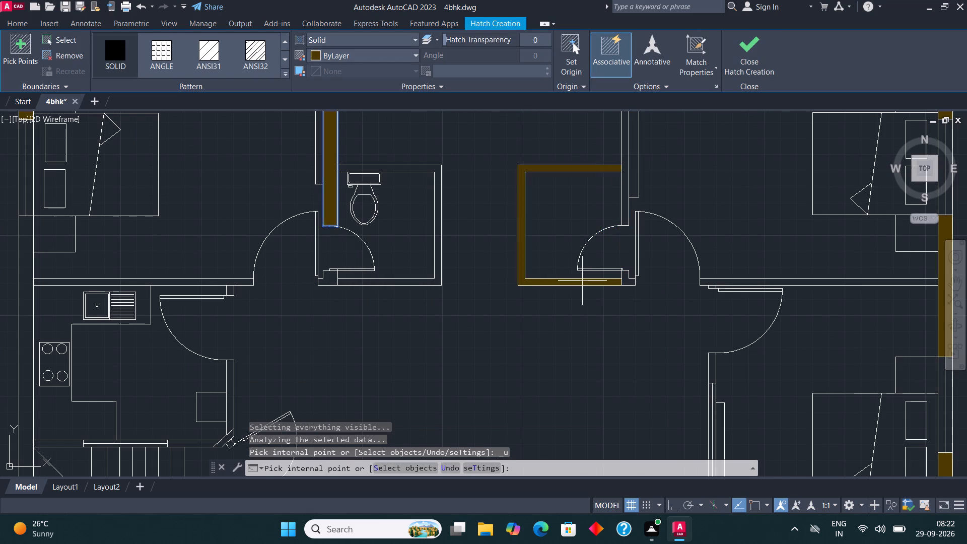
Add solid hatch to the walls enclosing both upper toilets, including the small wall pieces beside their doors.
left_click(583, 281)
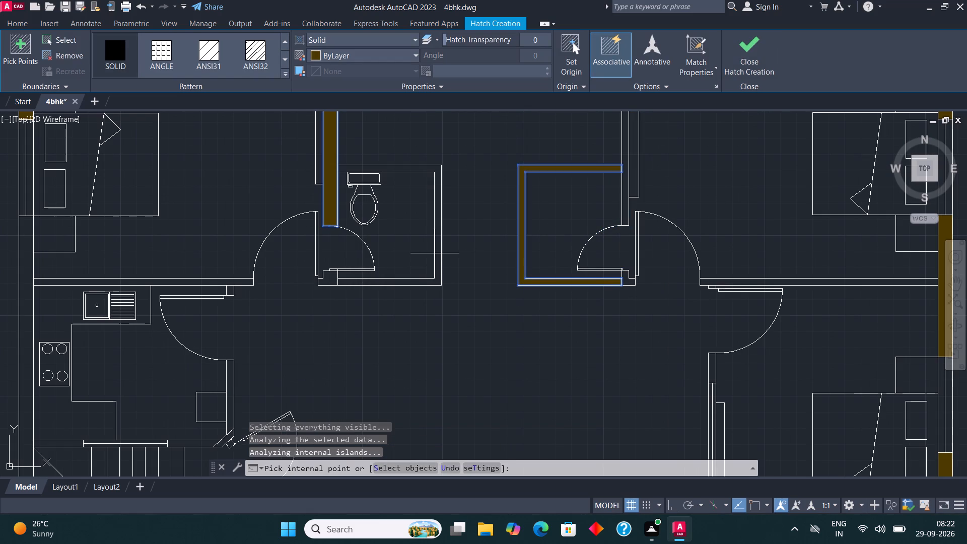
left_click(437, 240)
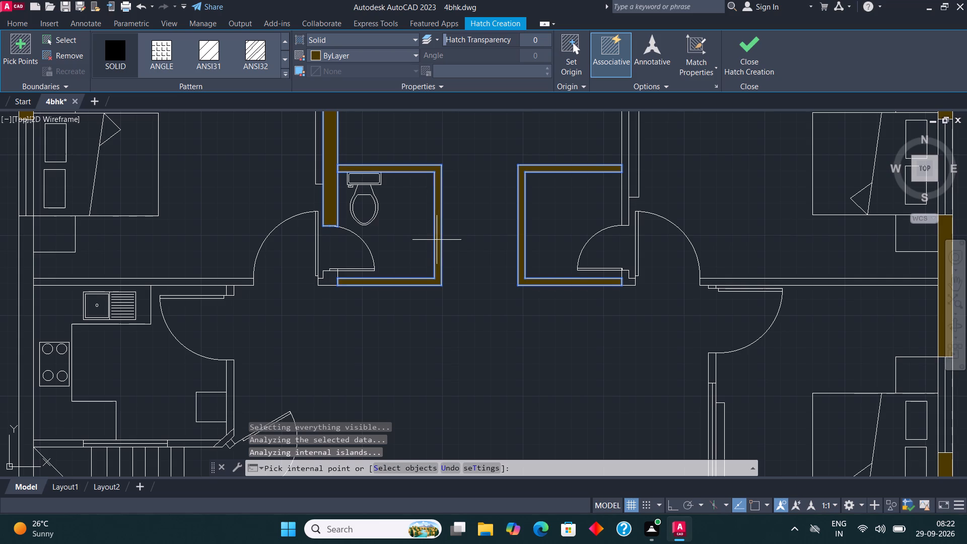
left_click(330, 273)
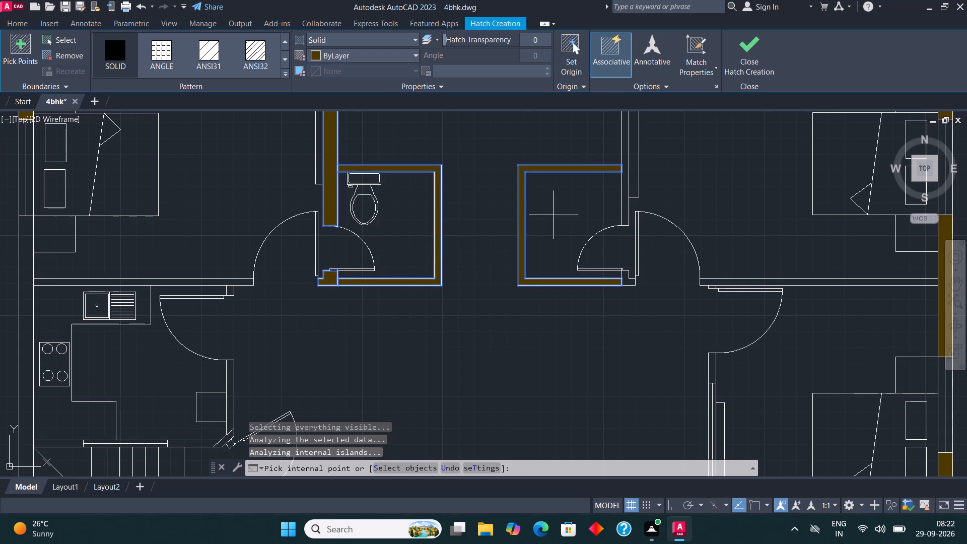
left_click(625, 190)
left_click(618, 162)
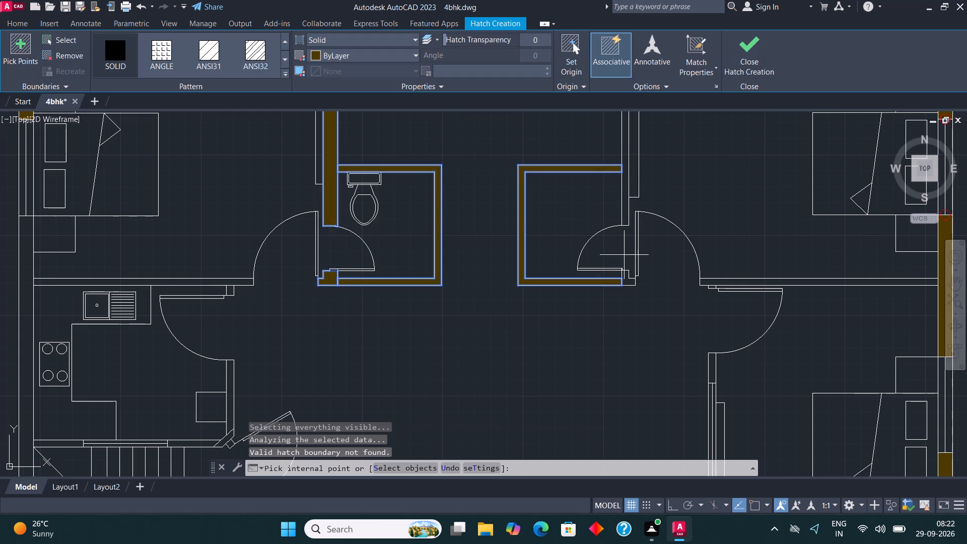
left_click(627, 278)
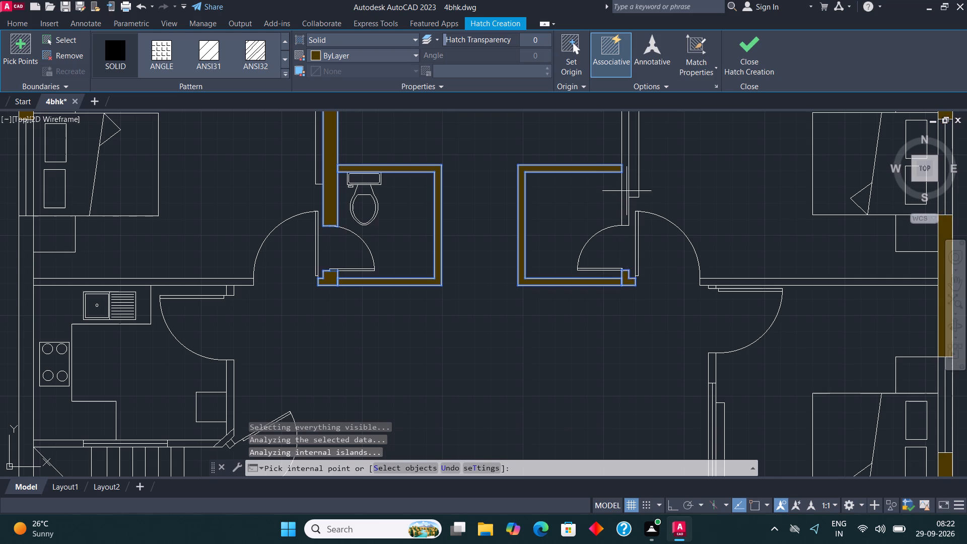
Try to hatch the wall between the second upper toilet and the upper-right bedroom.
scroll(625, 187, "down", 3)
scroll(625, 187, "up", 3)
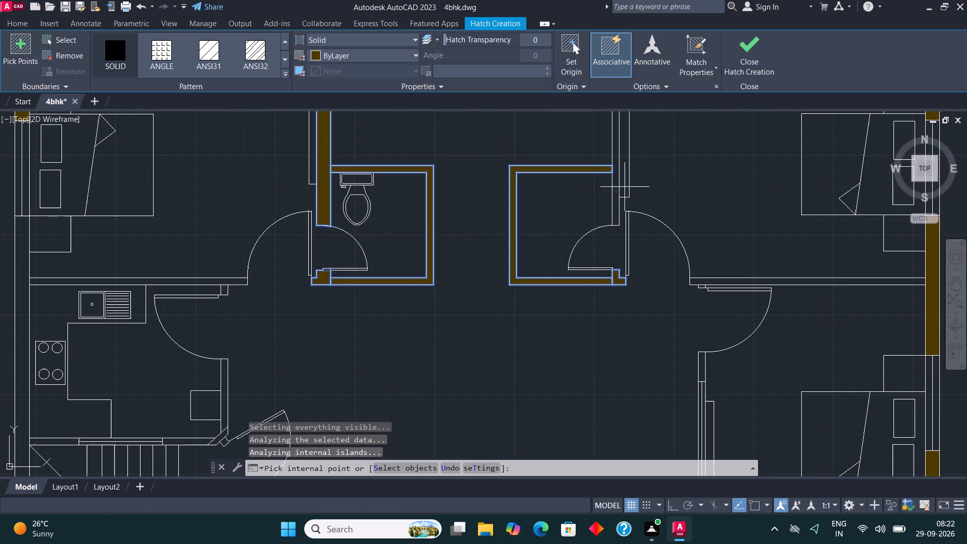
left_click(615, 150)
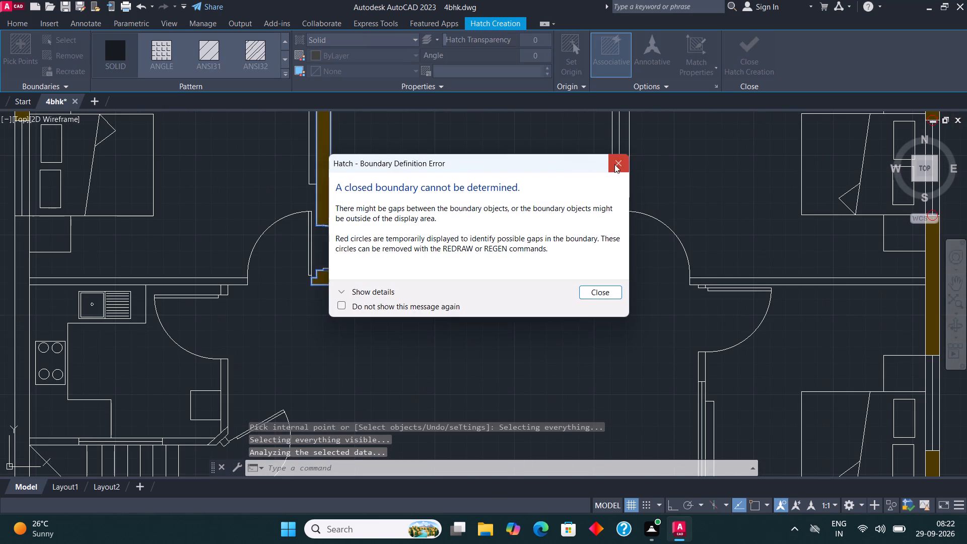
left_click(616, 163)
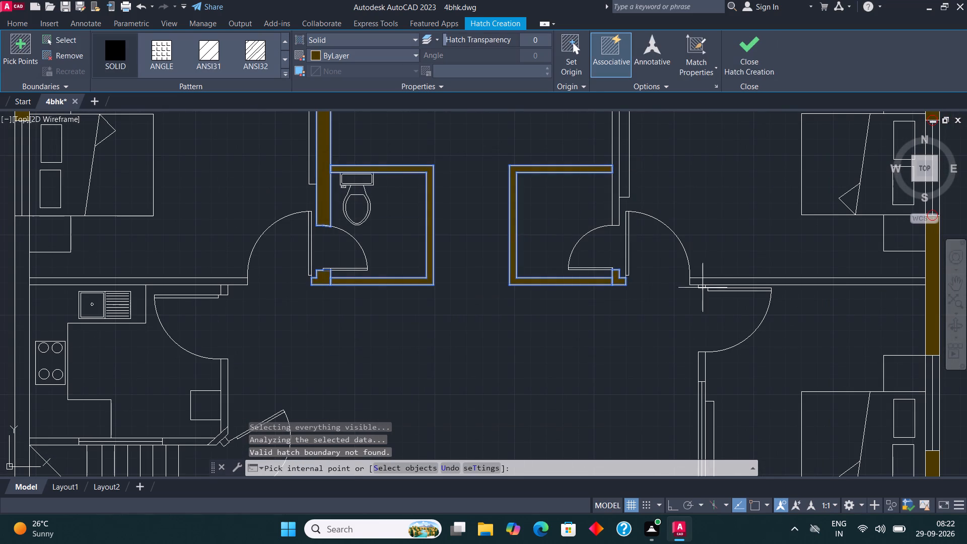
Add solid hatch to the wall between the upper-right and middle-right bedrooms and the small door stub beneath it.
left_click(703, 285)
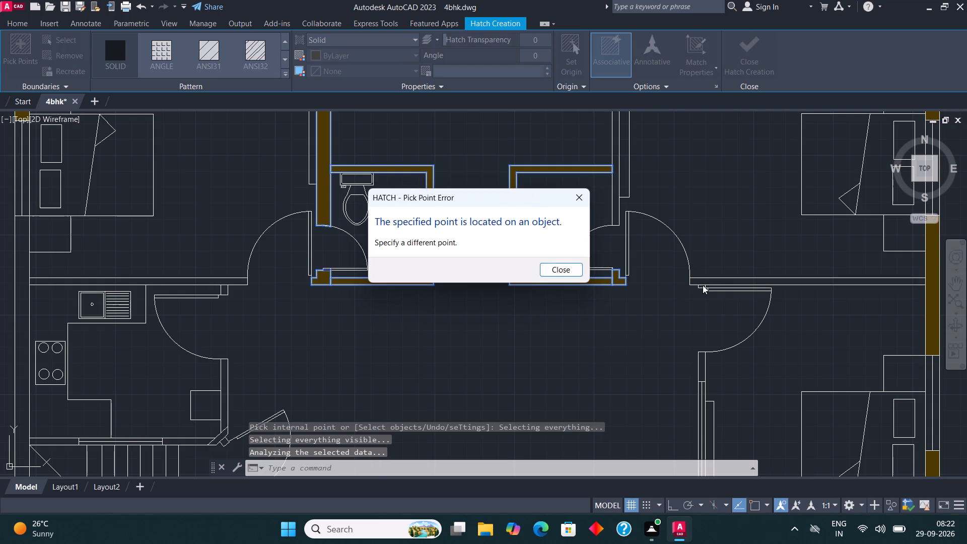
left_click(578, 197)
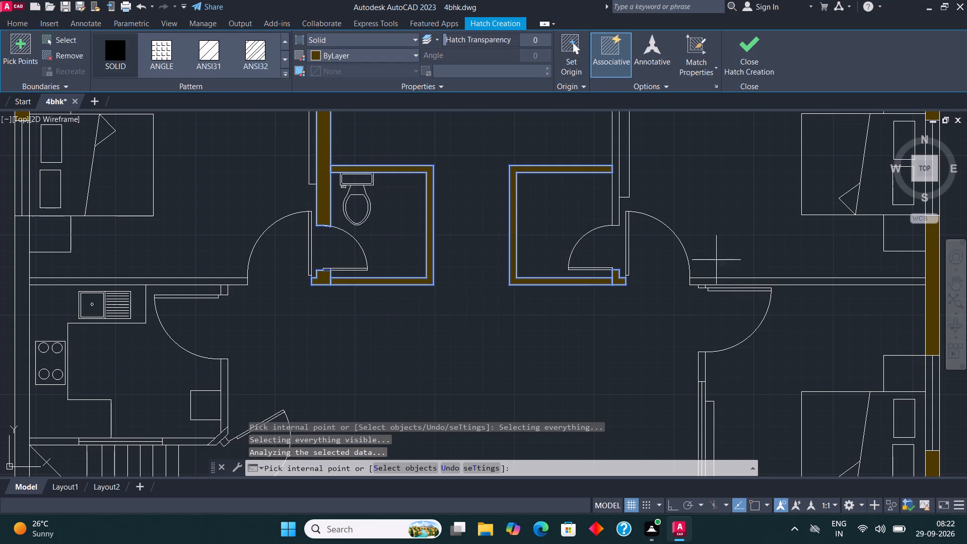
left_click(708, 283)
scroll(707, 288, "up", 4)
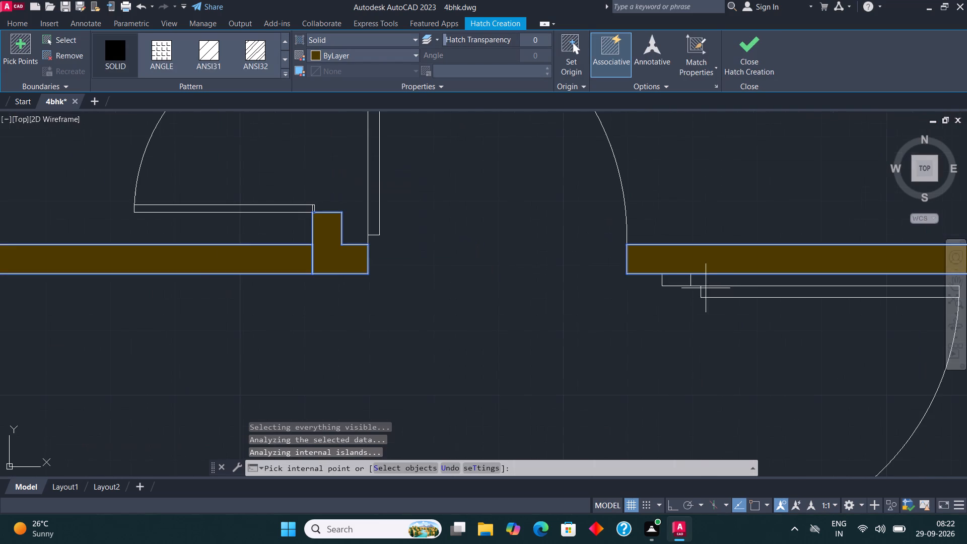
left_click(679, 281)
scroll(678, 235, "down", 4)
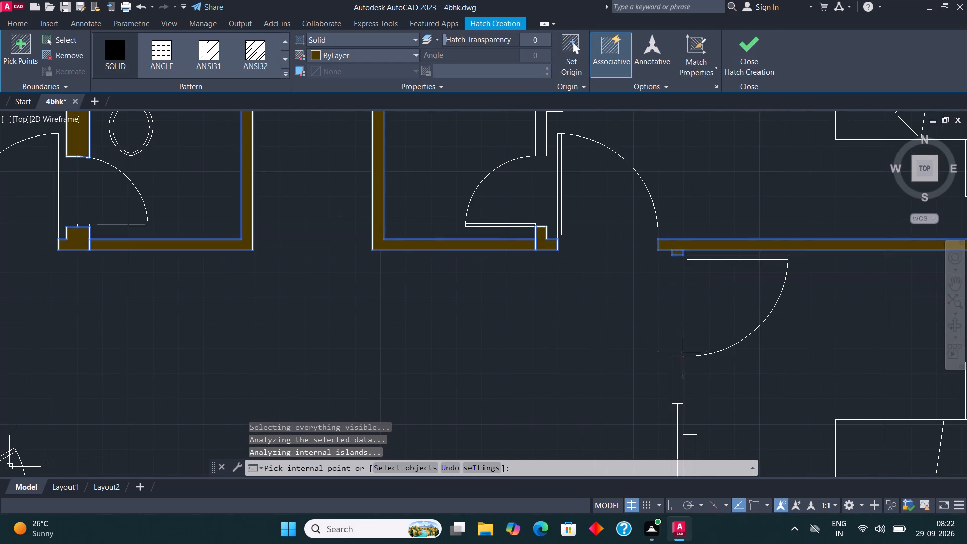
Add solid hatch to the two short wall segments above and below the window facing the central hall in the middle-right bedroom.
left_click(677, 375)
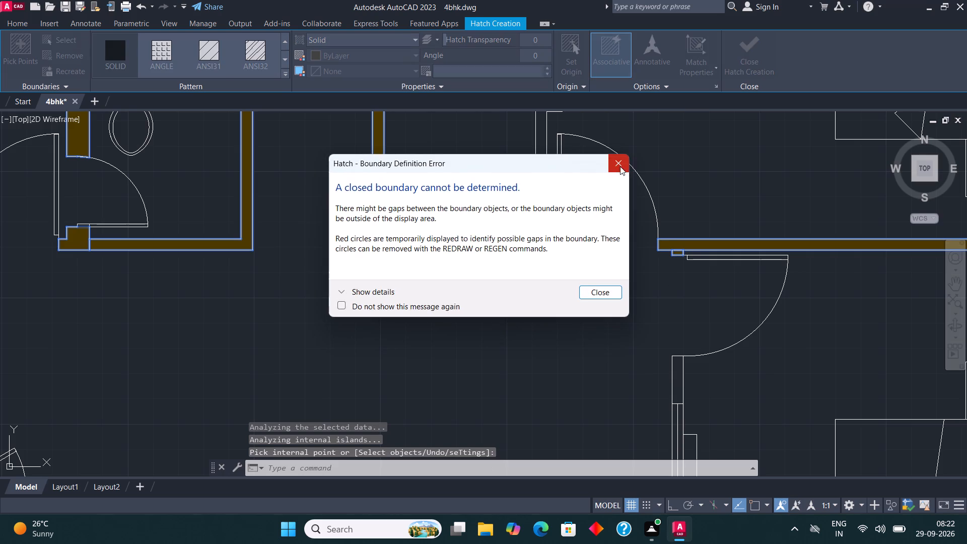
left_click(620, 165)
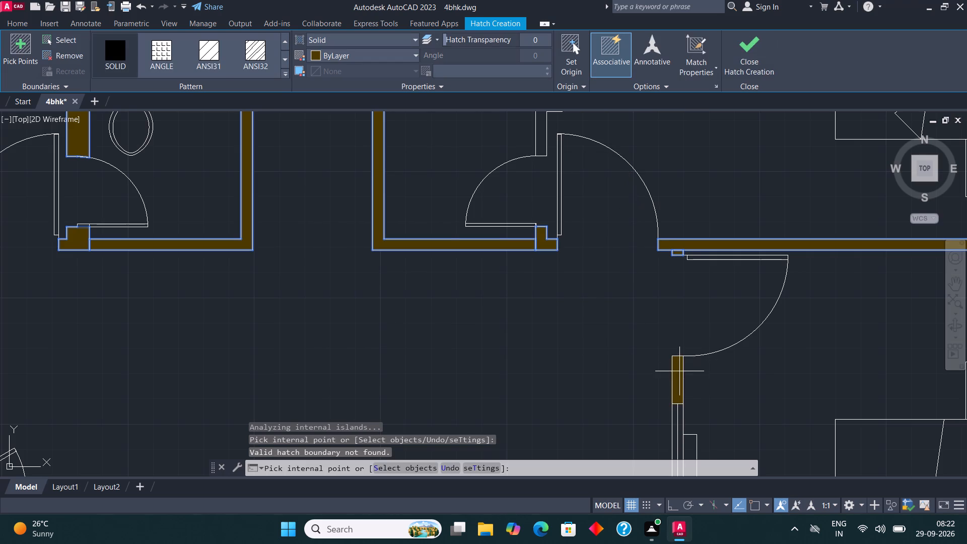
left_click(679, 371)
scroll(694, 244, "down", 3)
scroll(689, 325, "up", 1)
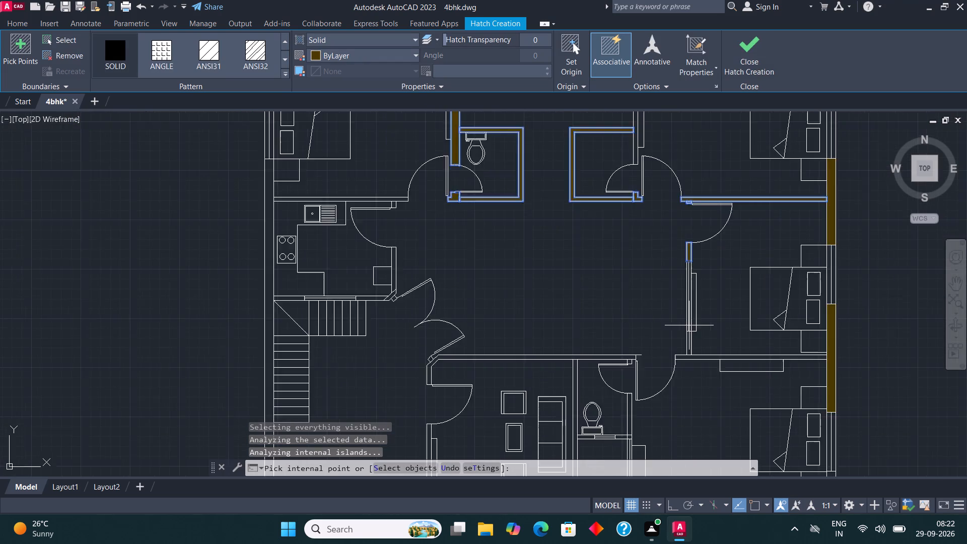
scroll(689, 325, "up", 2)
left_click(683, 362)
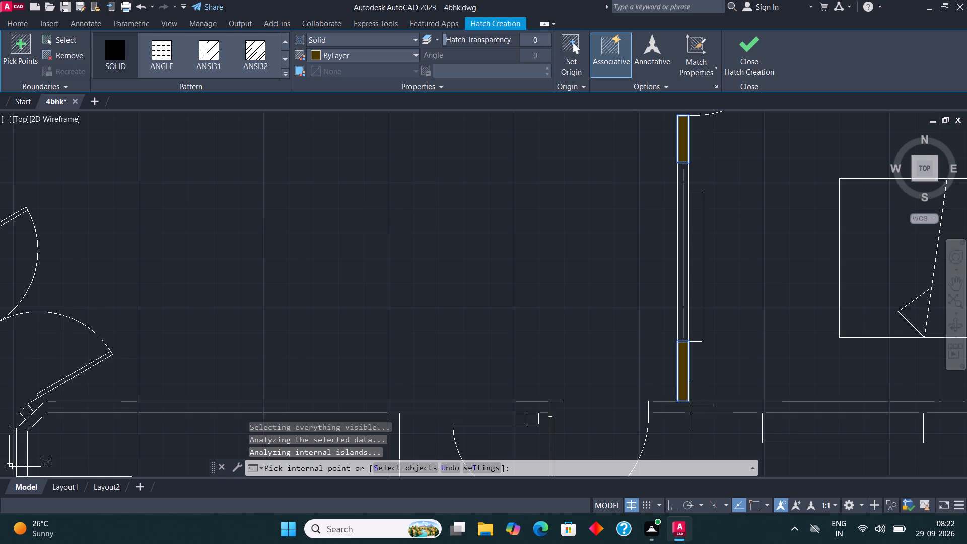
Hatch the small stub beside the lower toilet's door, try the long wall above it, and finish the hatch.
left_click(530, 420)
left_click(528, 411)
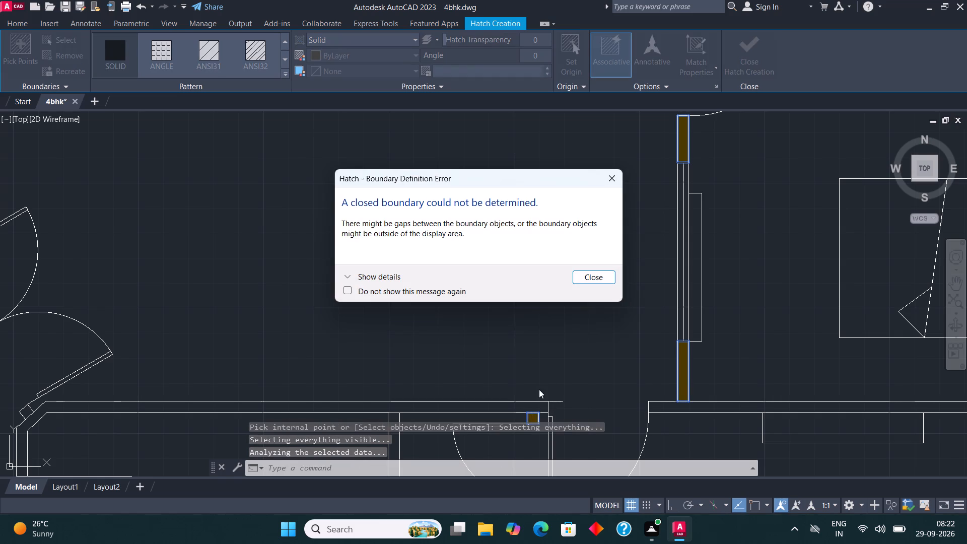
left_click(617, 177)
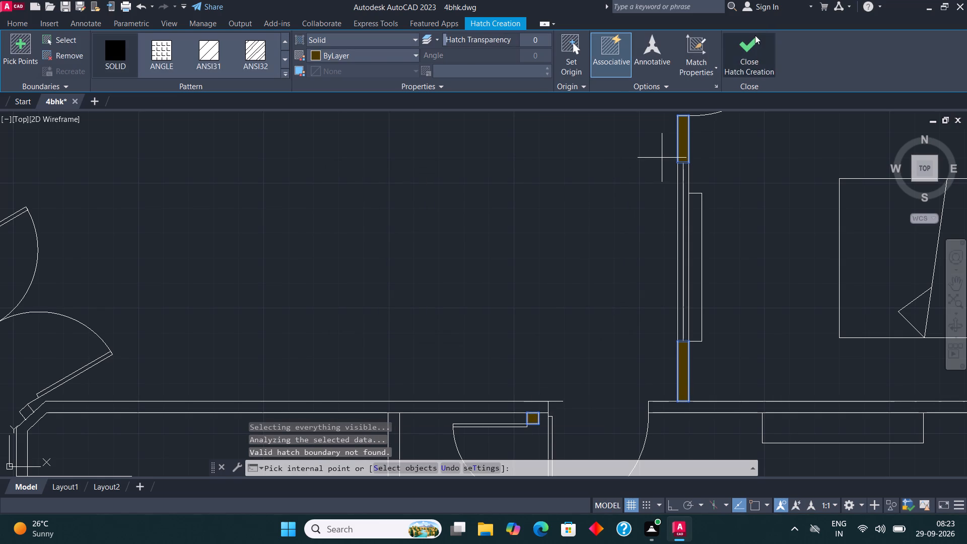
left_click(755, 35)
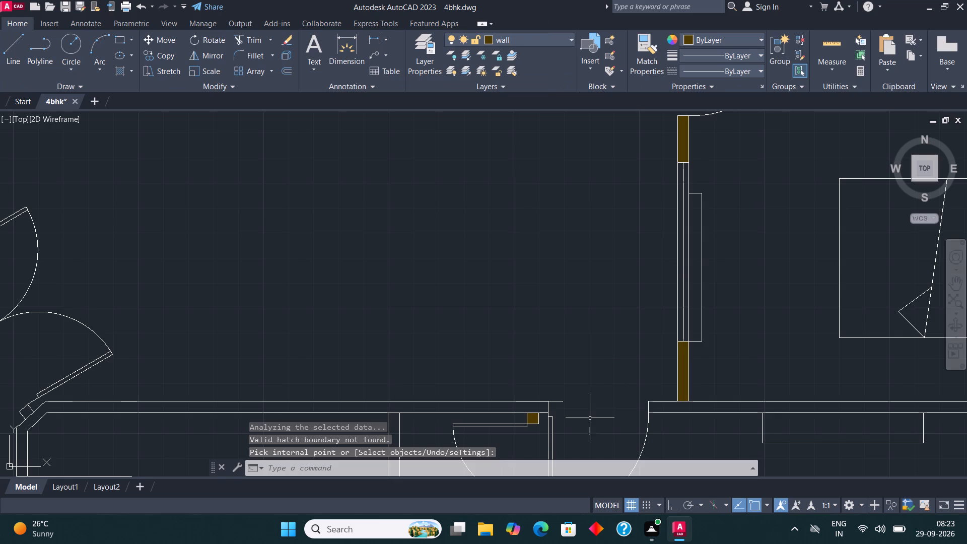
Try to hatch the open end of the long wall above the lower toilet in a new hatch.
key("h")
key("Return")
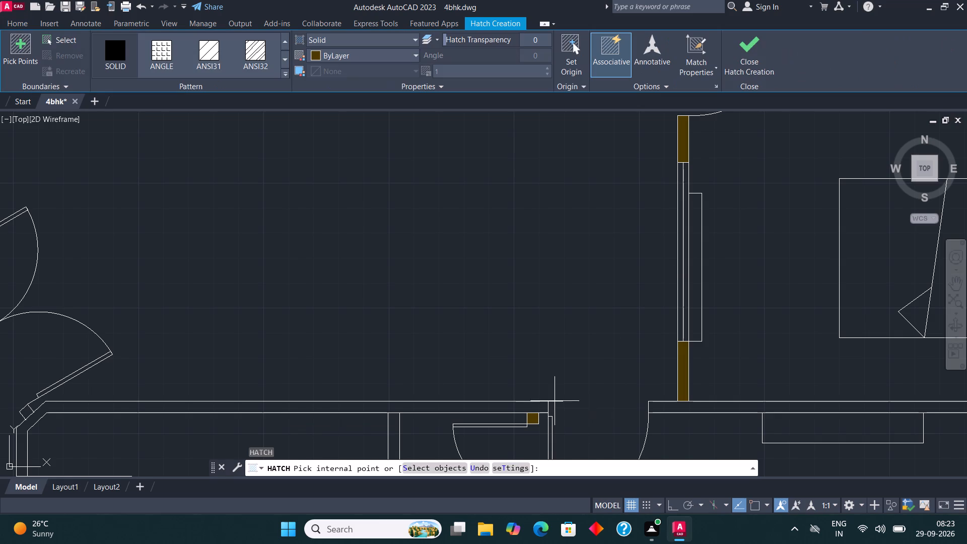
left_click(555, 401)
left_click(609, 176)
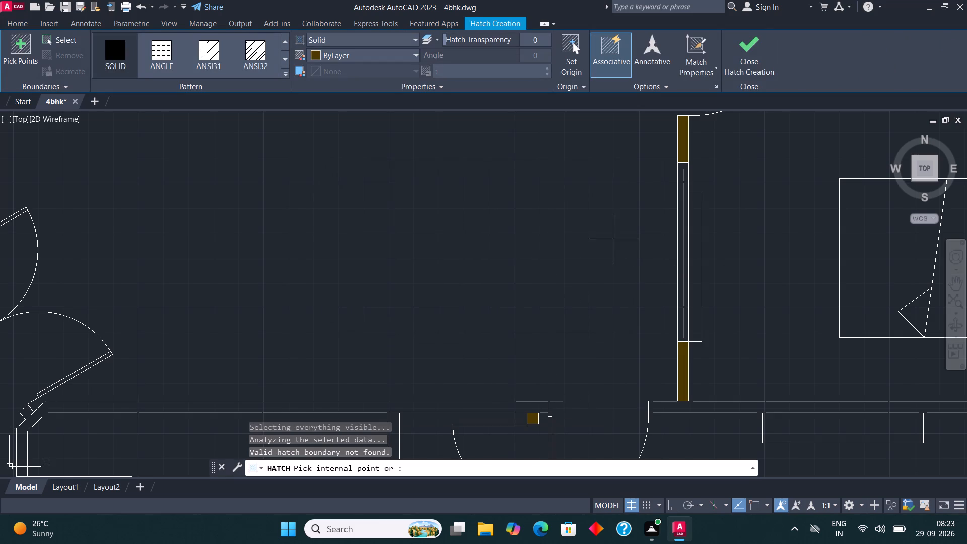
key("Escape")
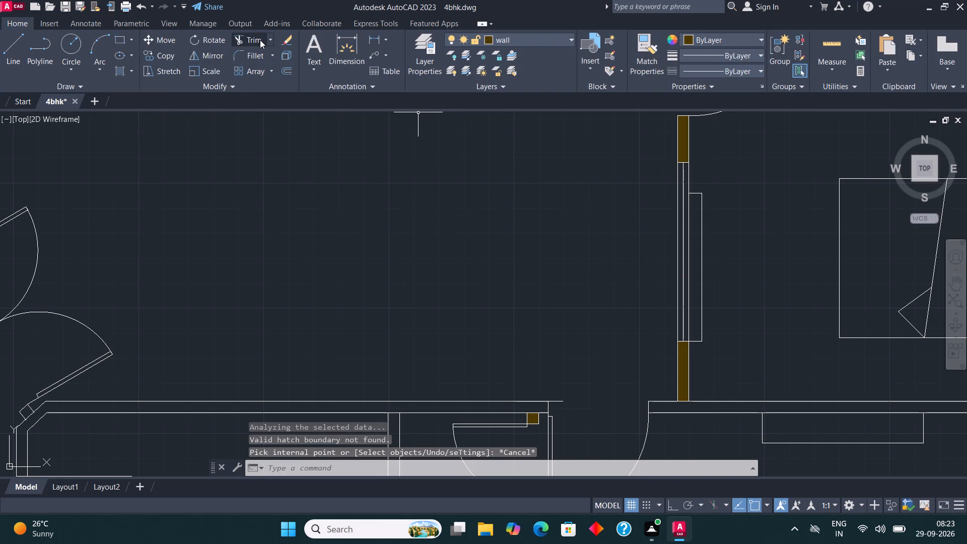
Trim the line end overhanging the long wall above the lower toilet, next to the door opening.
left_click(259, 40)
left_click(562, 417)
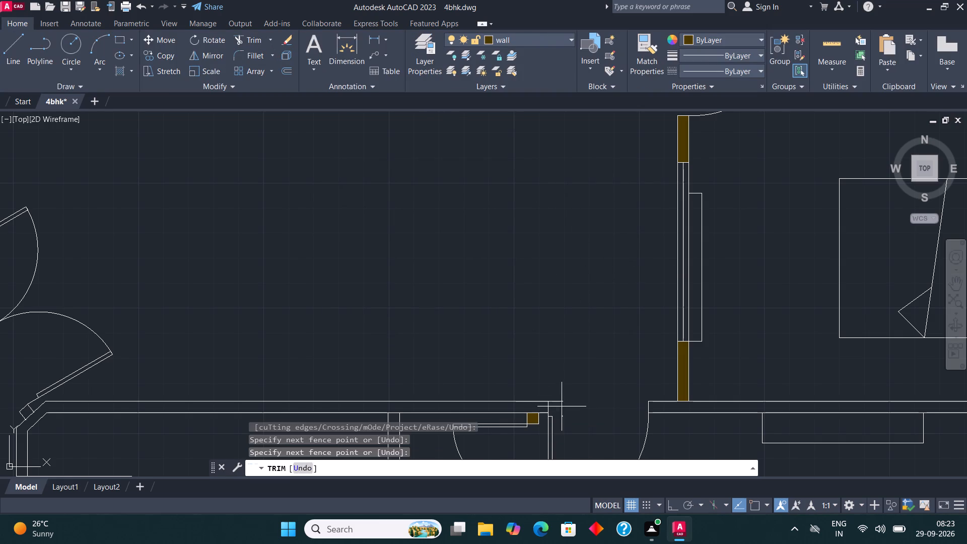
left_click(560, 341)
key("space")
scroll(568, 328, "down", 3)
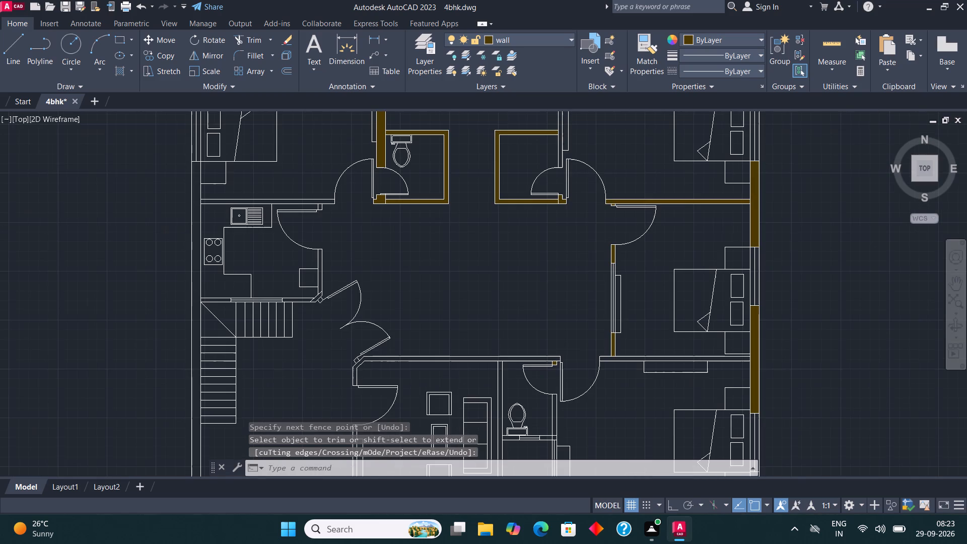
scroll(215, 243, "up", 2)
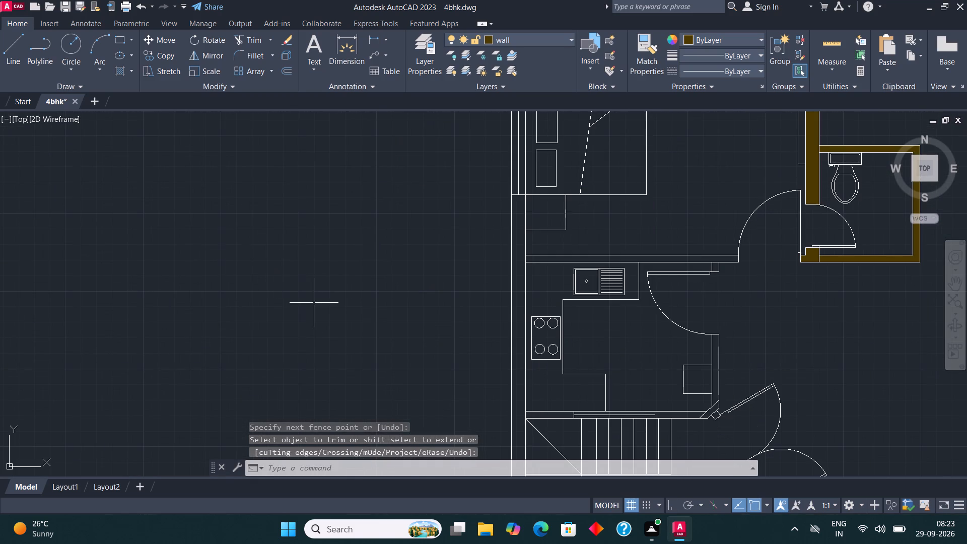
Start a new solid hatch and fill the long wall above the kitchen and the small stub beside the kitchen door.
key("h")
key("Return")
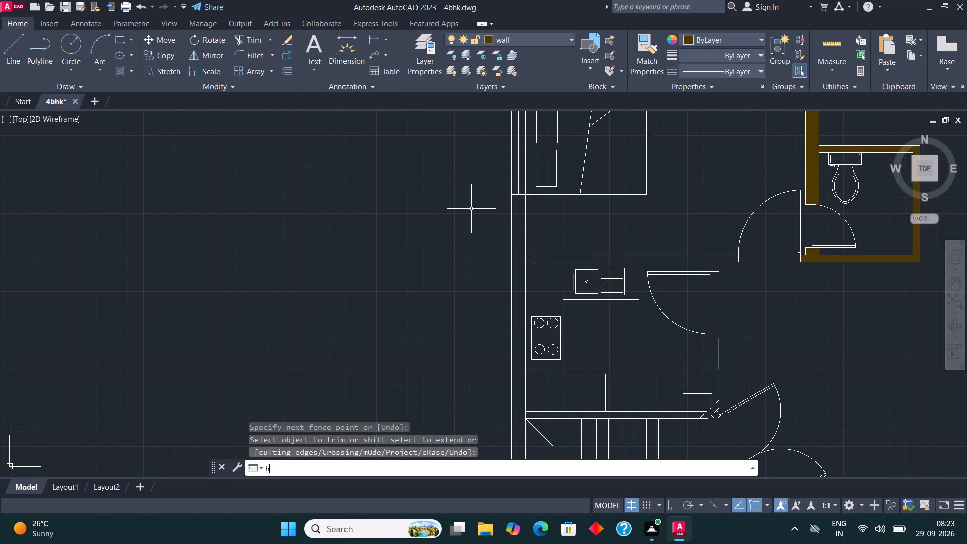
left_click(586, 260)
left_click(718, 270)
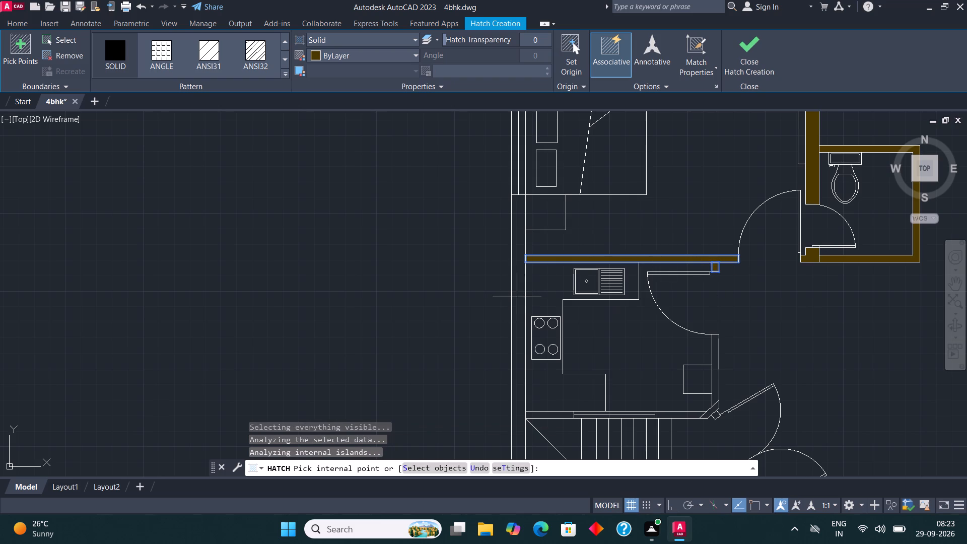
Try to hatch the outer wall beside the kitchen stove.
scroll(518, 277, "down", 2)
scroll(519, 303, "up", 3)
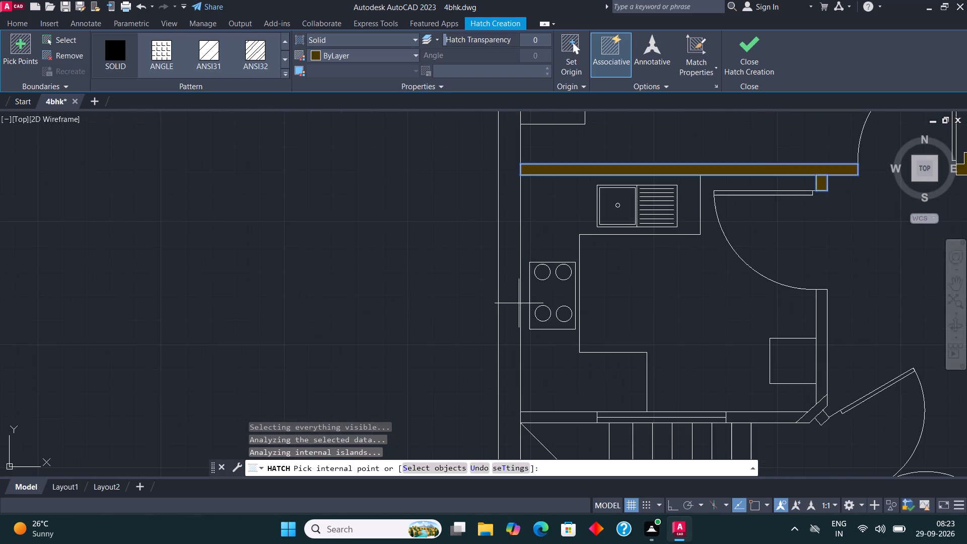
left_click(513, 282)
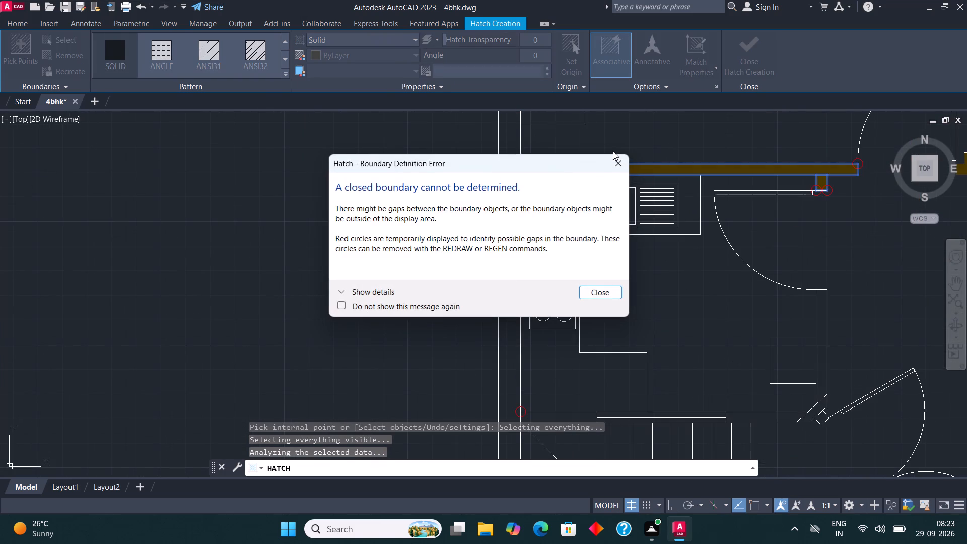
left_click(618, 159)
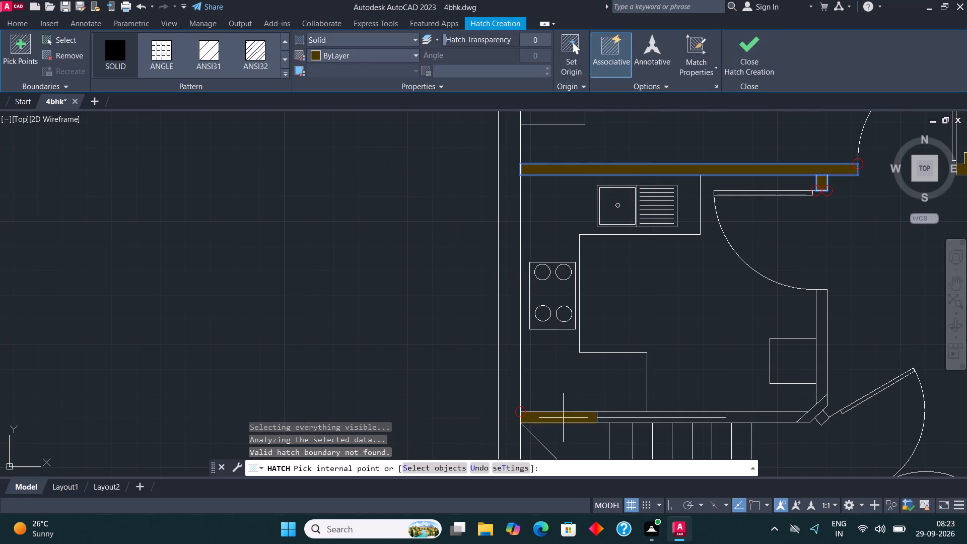
Hatch the kitchen's lower wall on both sides of the window, its diagonal corner, the side wall and the small door post.
left_click(560, 421)
left_click(791, 418)
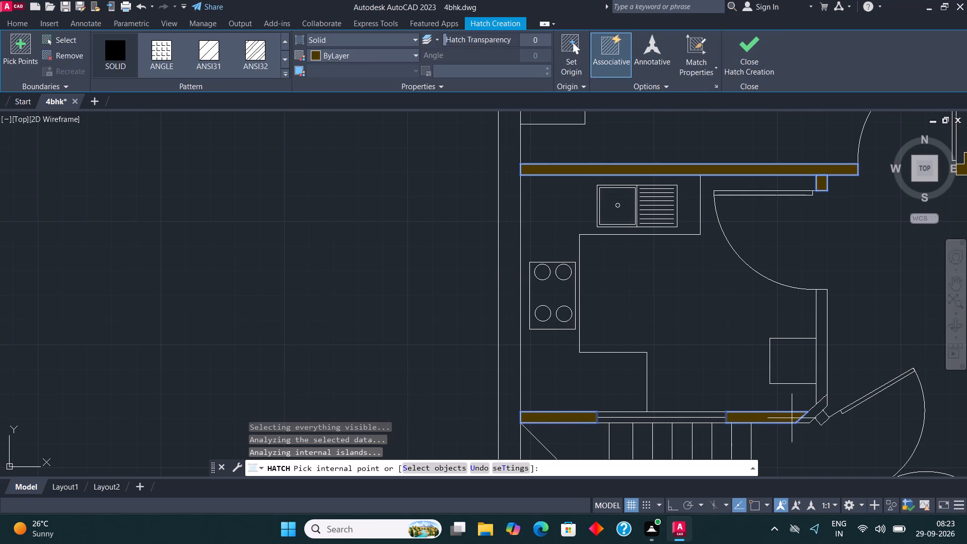
left_click(814, 415)
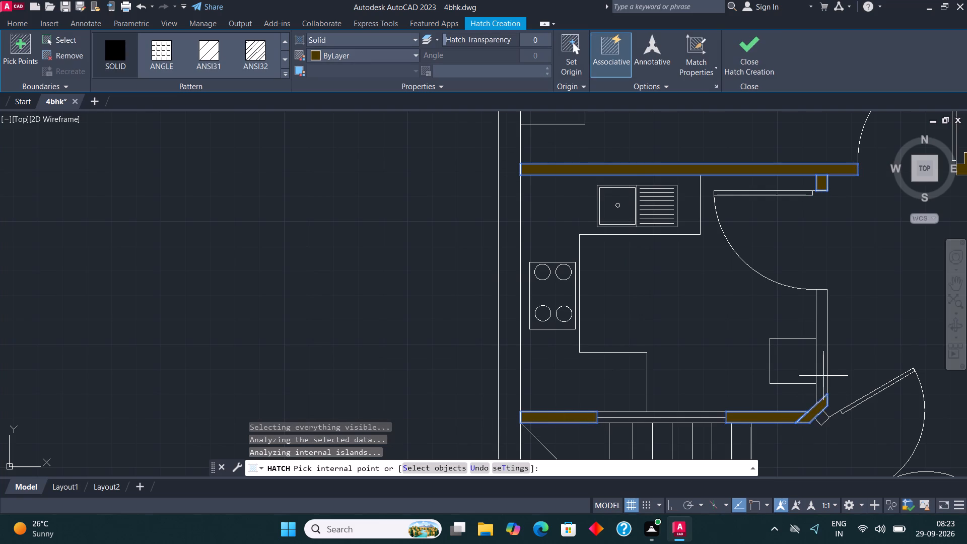
left_click(823, 376)
left_click(823, 420)
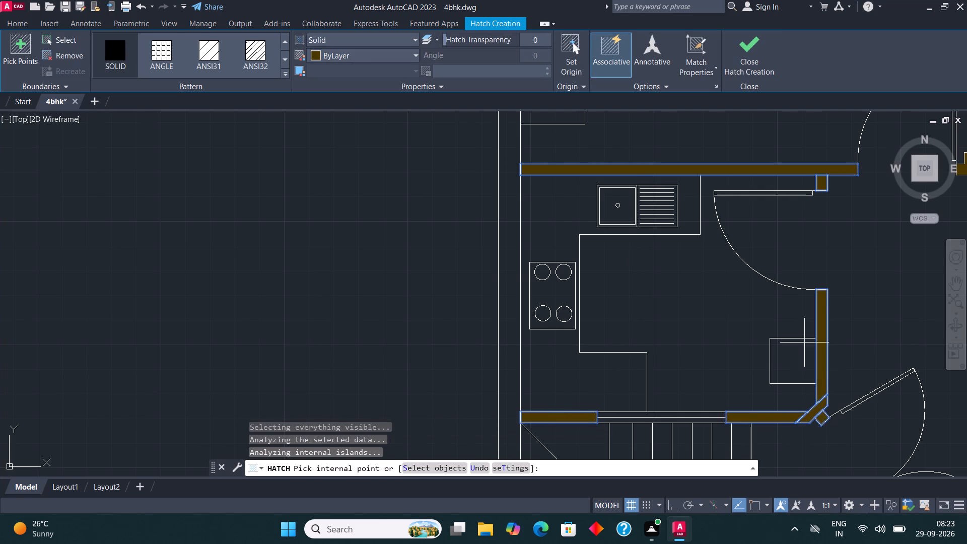
Hatch the diamond-shaped post at the sofa room's angled corner and try the short wall below it.
scroll(782, 279, "down", 5)
scroll(827, 372, "up", 4)
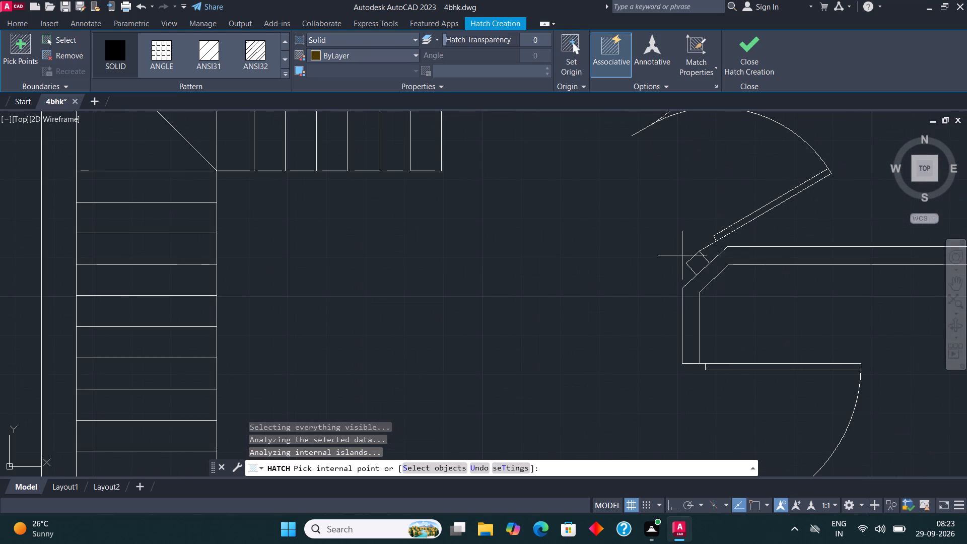
left_click(699, 265)
left_click(693, 313)
left_click(614, 167)
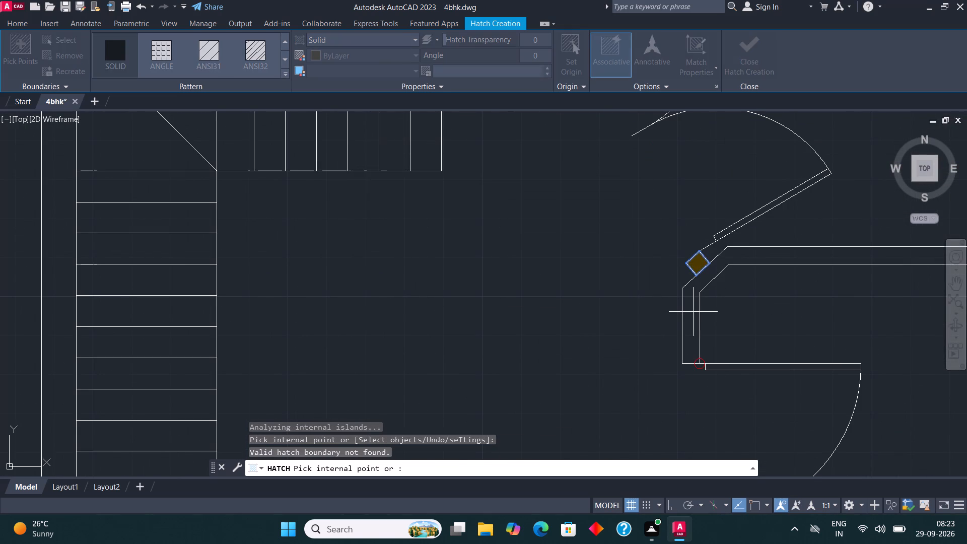
Hatch the front wall pier between the single and double doors and the front wall segment from the double door to the window.
scroll(678, 346, "down", 2)
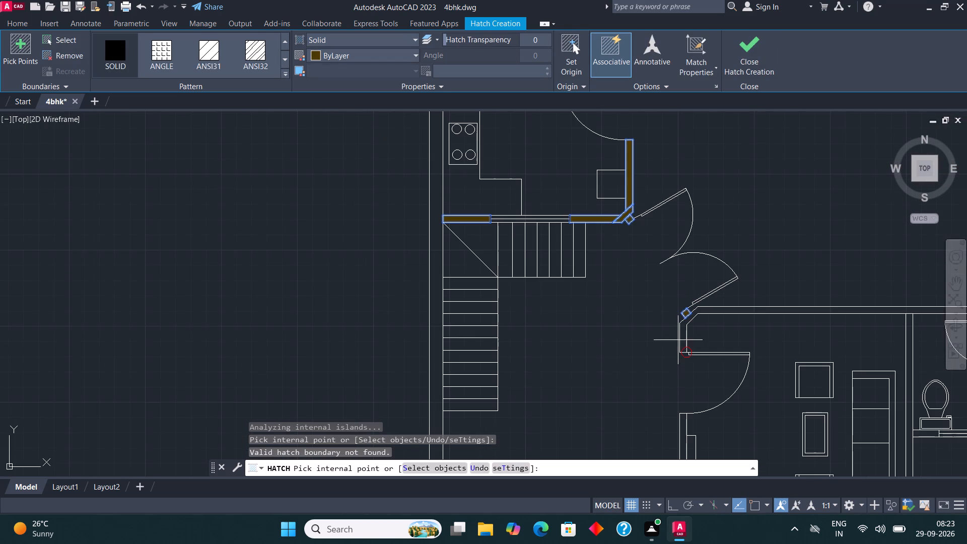
scroll(628, 231, "down", 4)
scroll(619, 312, "up", 4)
left_click(560, 319)
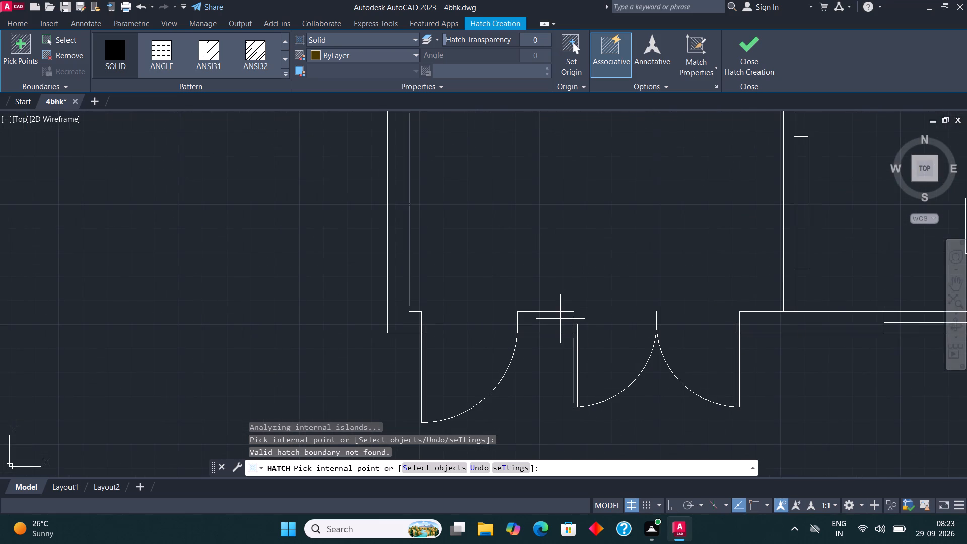
left_click(608, 178)
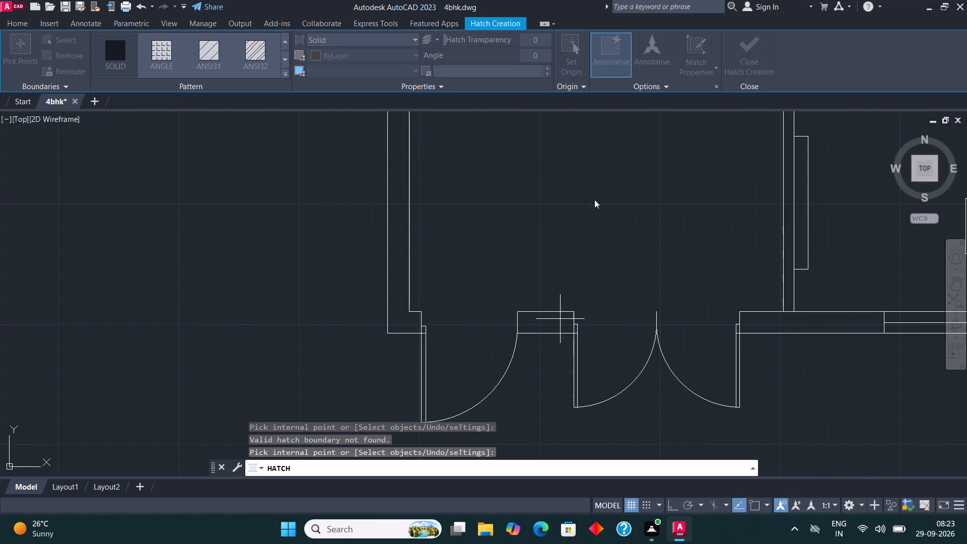
left_click(547, 326)
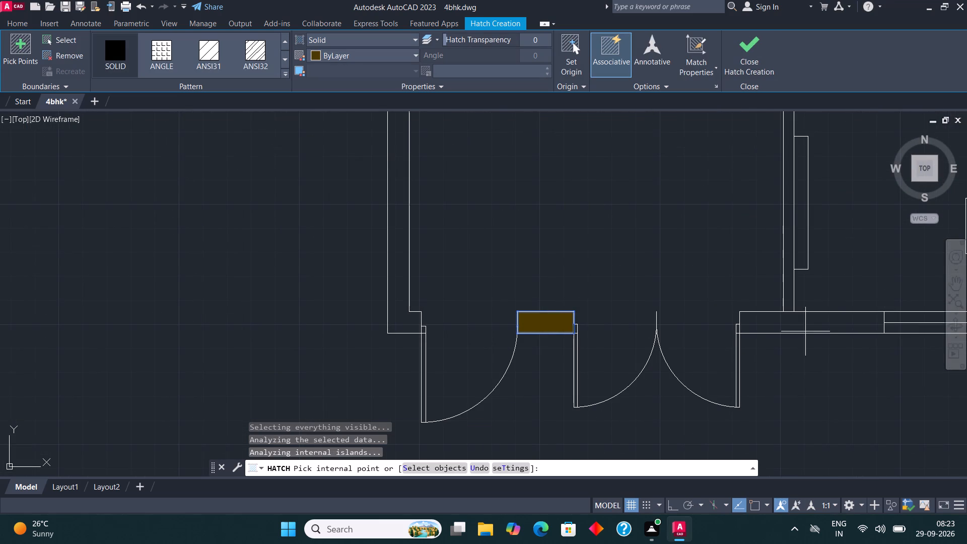
left_click(815, 320)
Hatch the two vertical walls on either side of the sofa room.
scroll(614, 348, "down", 4)
scroll(723, 338, "up", 1)
scroll(645, 350, "up", 2)
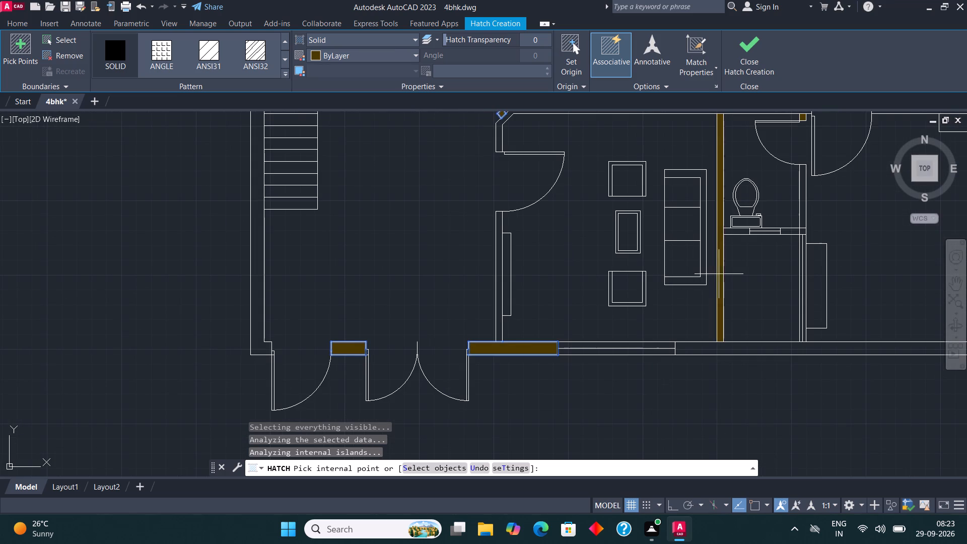
left_click(720, 275)
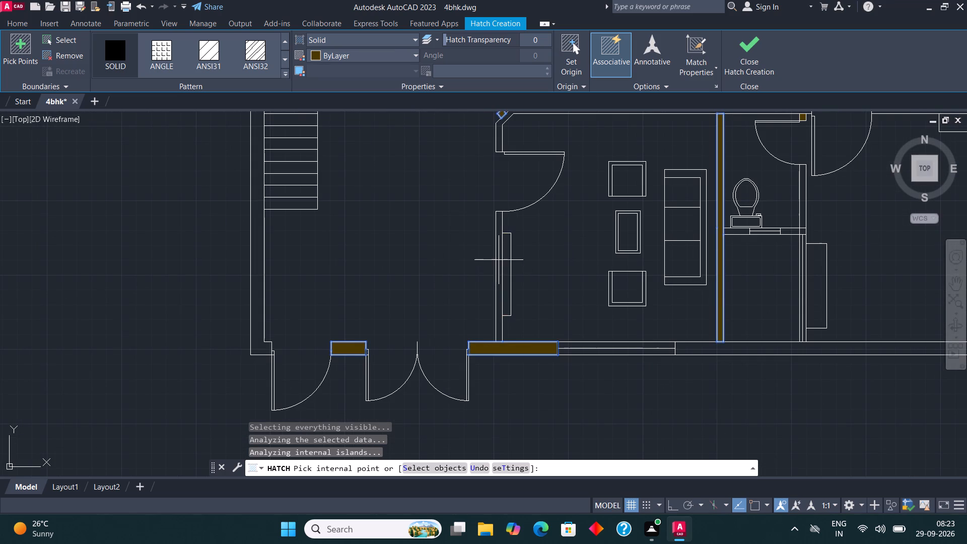
left_click(499, 260)
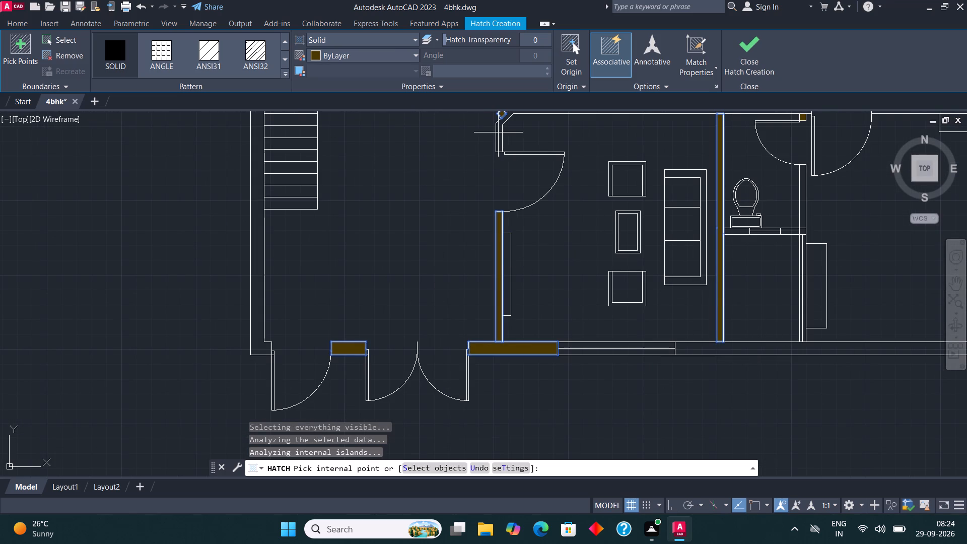
Hatch the wall above the lower-right bedroom and the outer corner wall around it up to both windows, and finish the hatch.
scroll(490, 228, "down", 1)
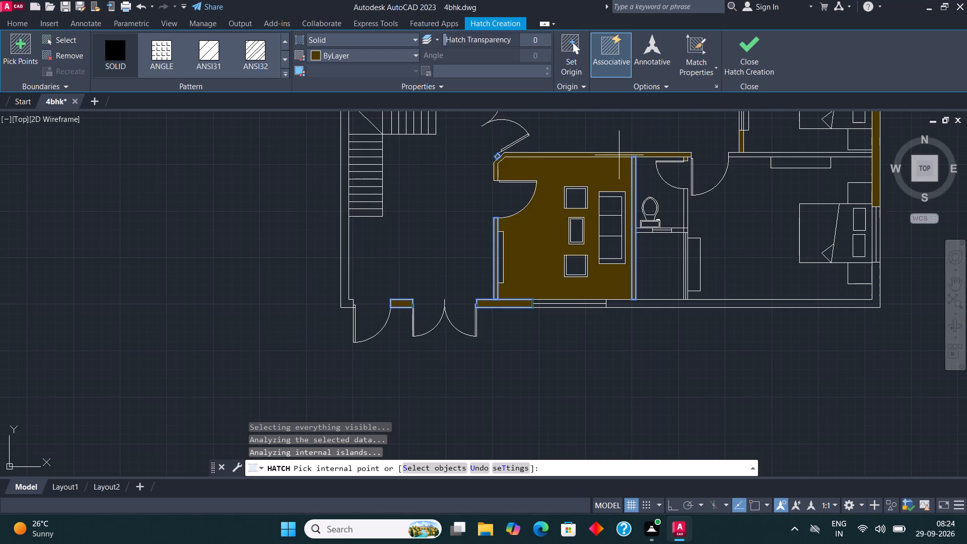
left_click(776, 156)
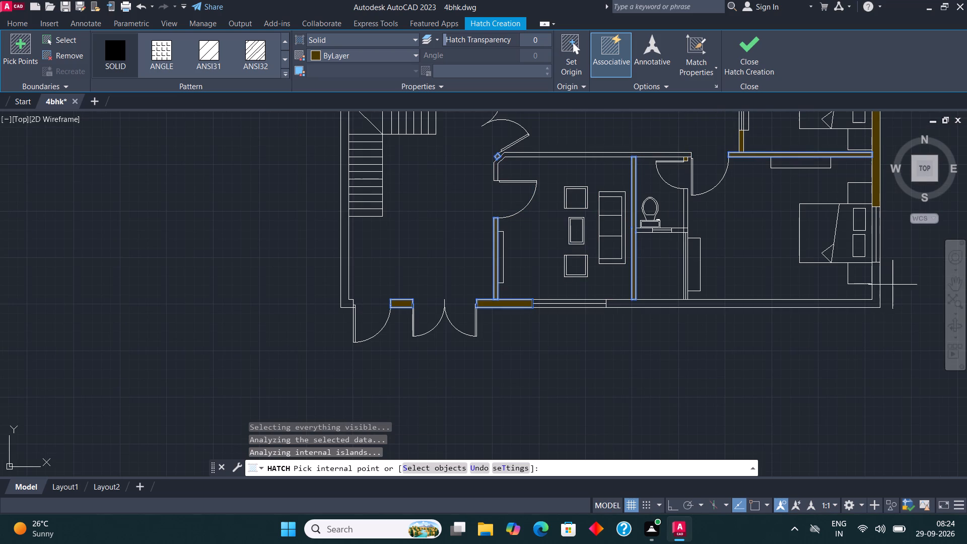
left_click(877, 282)
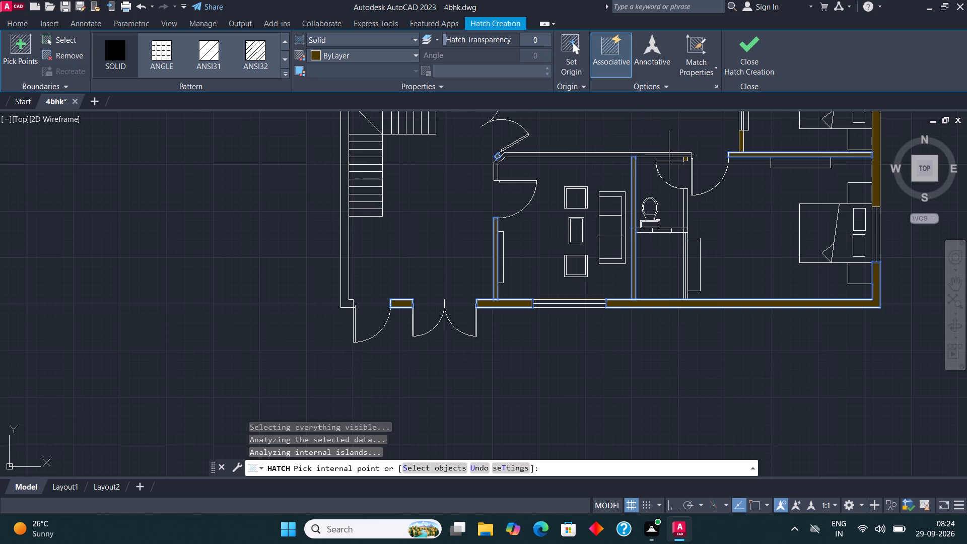
scroll(600, 147, "up", 2)
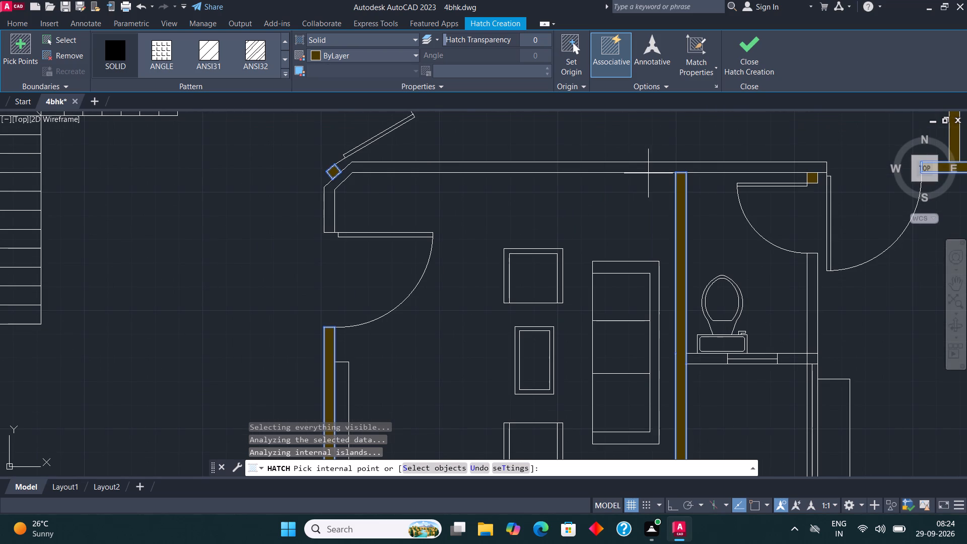
left_click(758, 56)
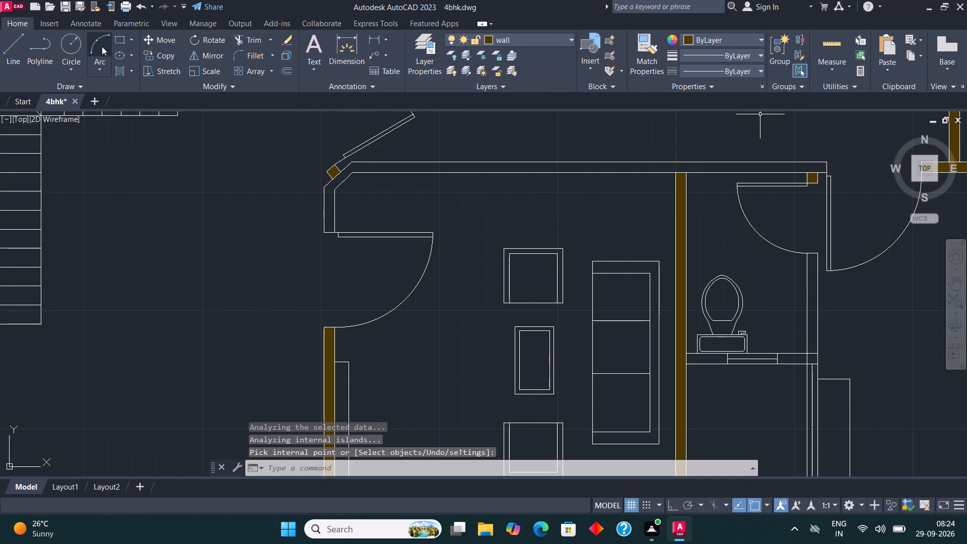
Draw a rectangle over the short wall above the sofa room's door, and another across its upper edge.
left_click(119, 38)
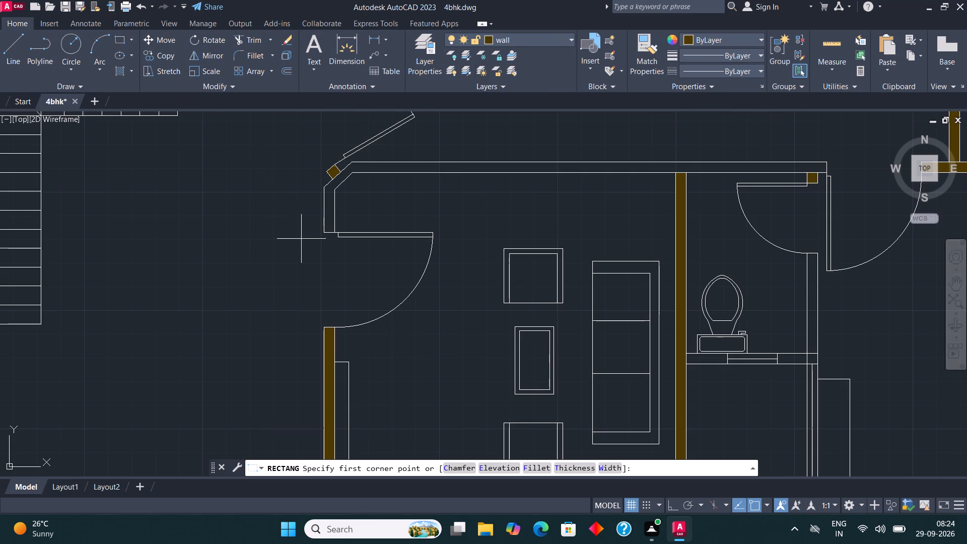
left_click(323, 230)
scroll(329, 194, "up", 3)
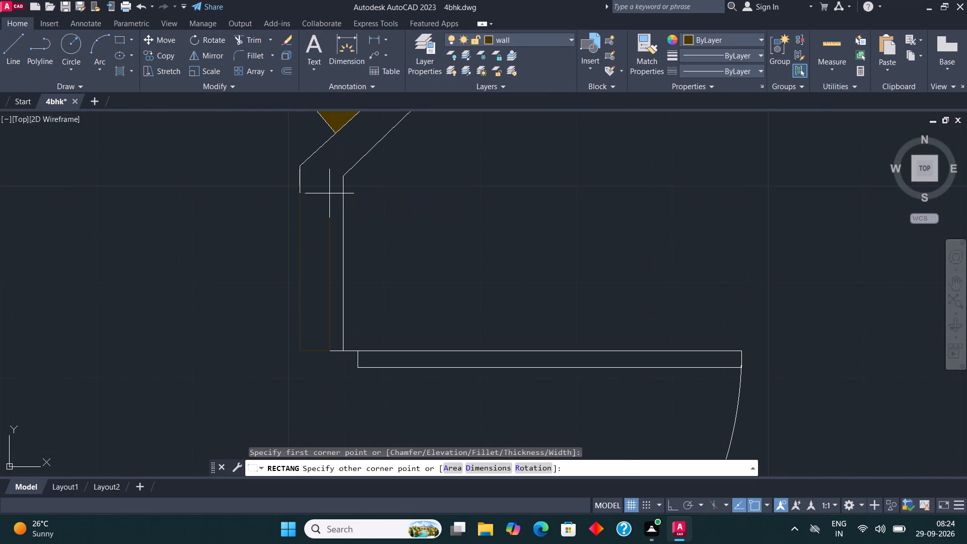
left_click(341, 176)
left_click(113, 37)
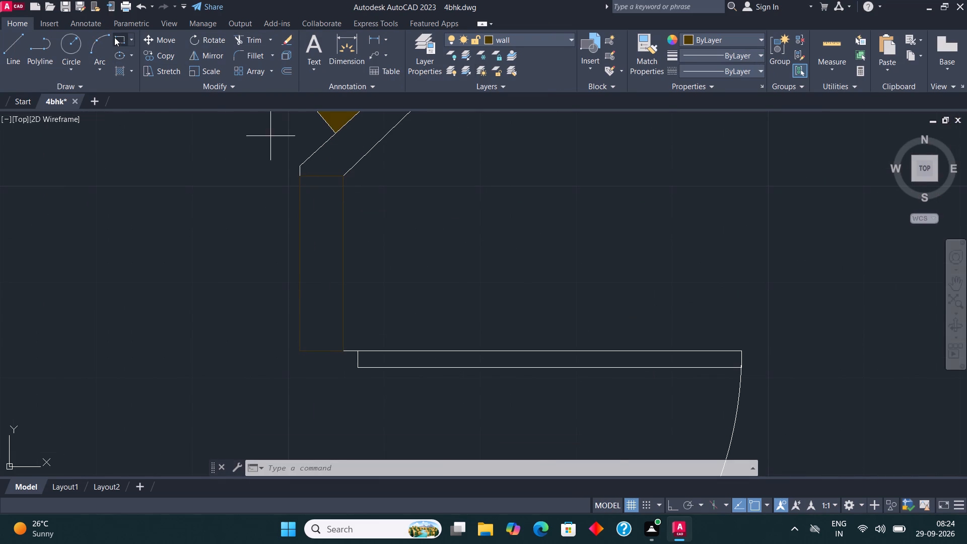
left_click(299, 179)
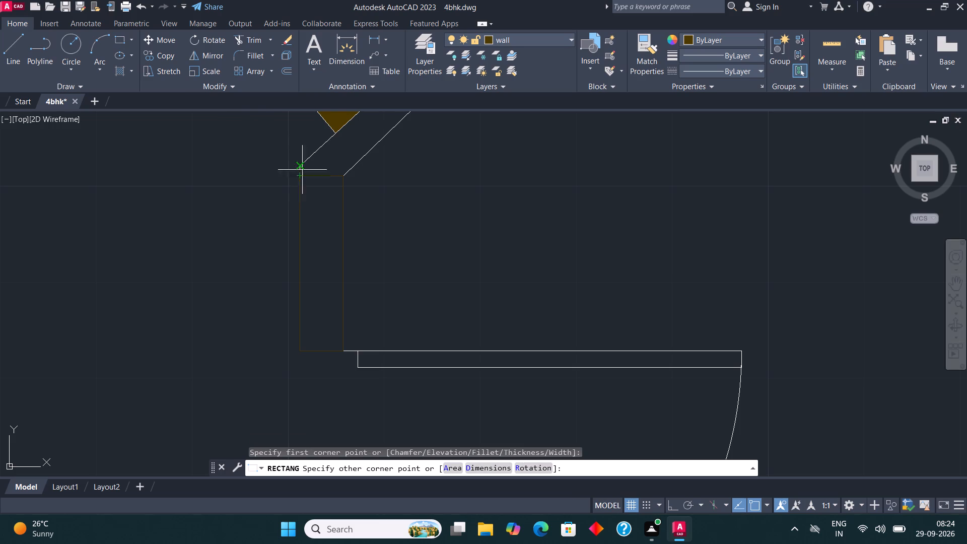
left_click(340, 171)
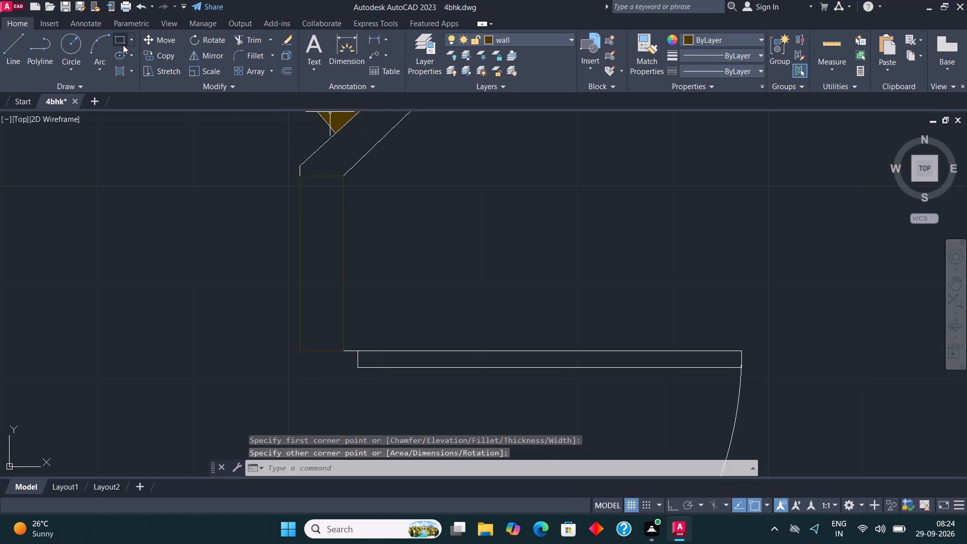
Draw a rectangle over the long wall above the sofa room and toilet, from the angled corner to the bedroom door opening.
left_click(122, 43)
scroll(269, 275, "down", 1)
scroll(338, 215, "down", 1)
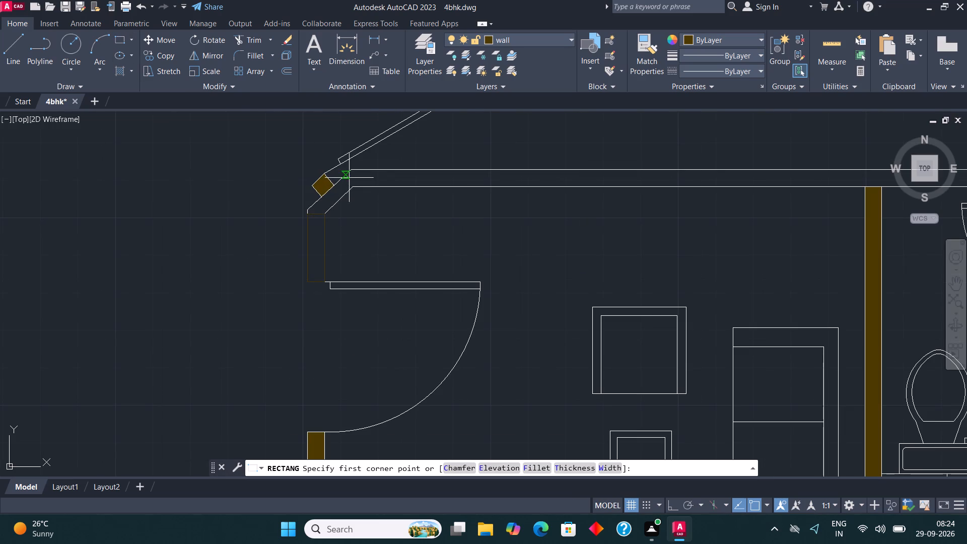
left_click(349, 173)
scroll(511, 181, "down", 2)
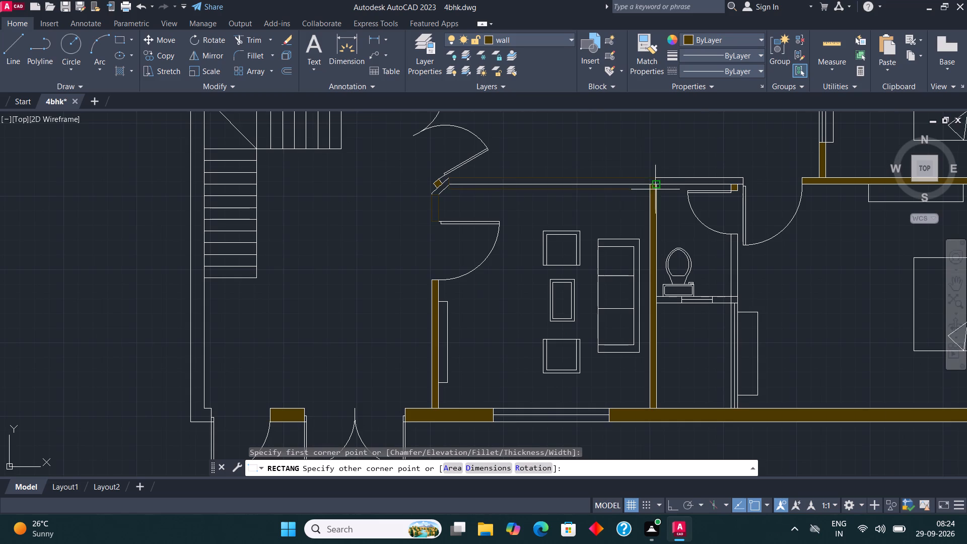
scroll(730, 189, "up", 2)
left_click(763, 179)
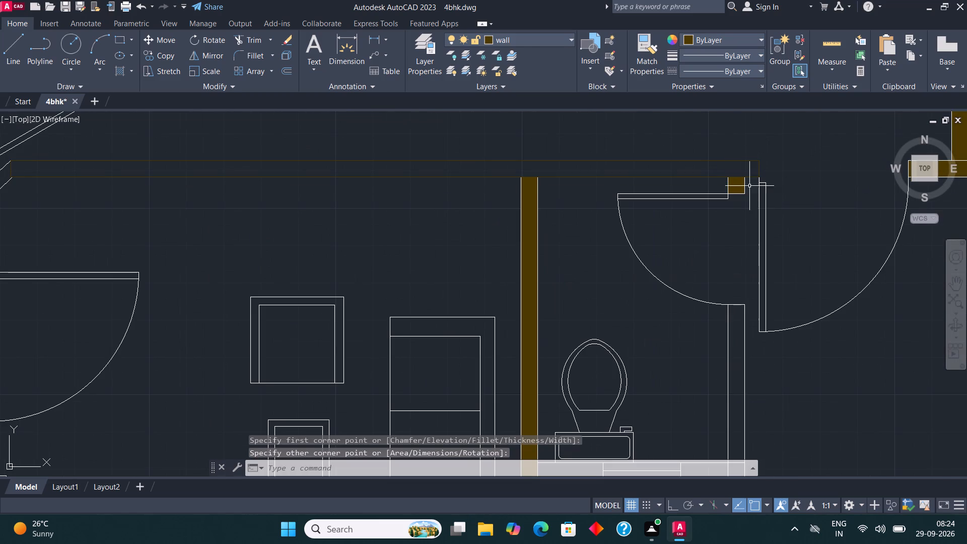
Draw lines over the outer and inner edges of the angled wall corner beside the sofa room, including the short vertical stub.
scroll(675, 287, "down", 2)
scroll(354, 248, "up", 2)
scroll(529, 246, "up", 1)
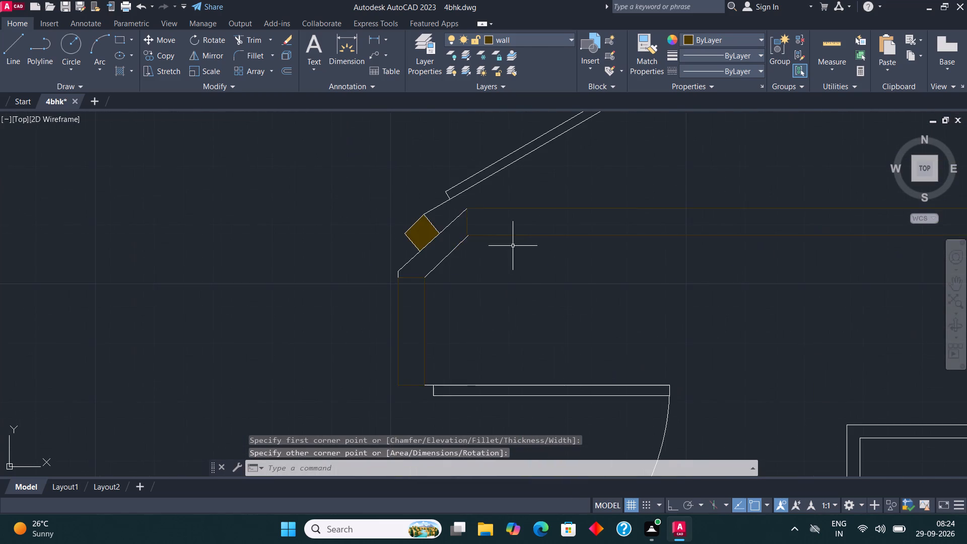
scroll(455, 226, "up", 1)
left_click(18, 46)
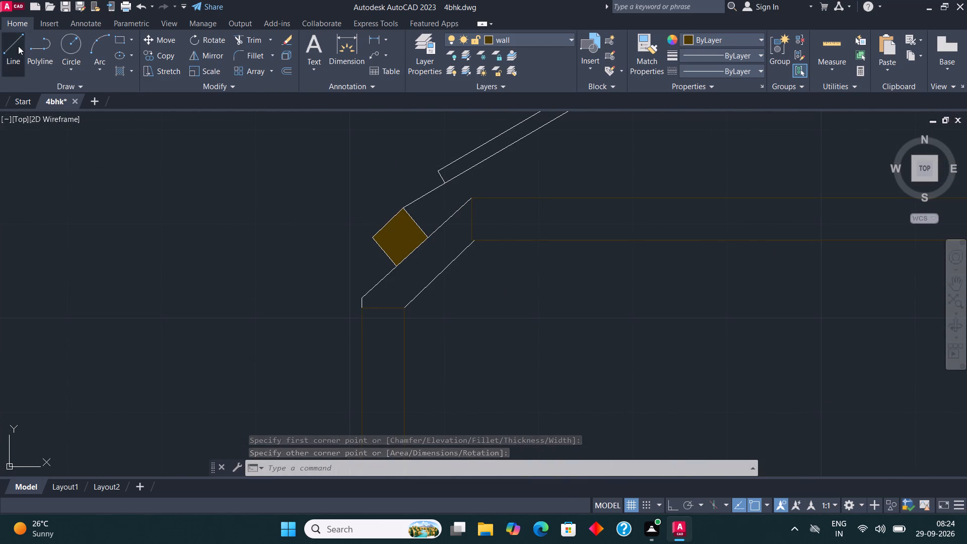
left_click(358, 306)
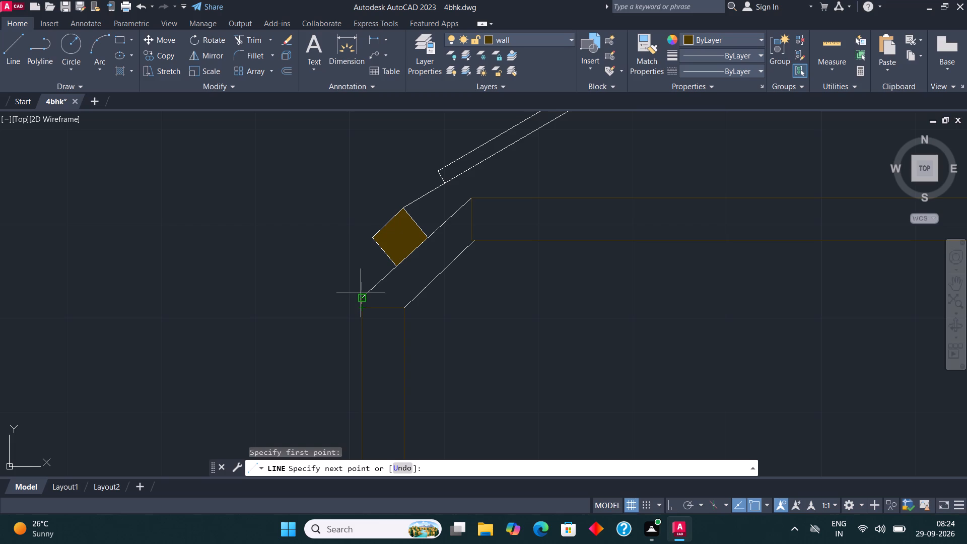
left_click(363, 297)
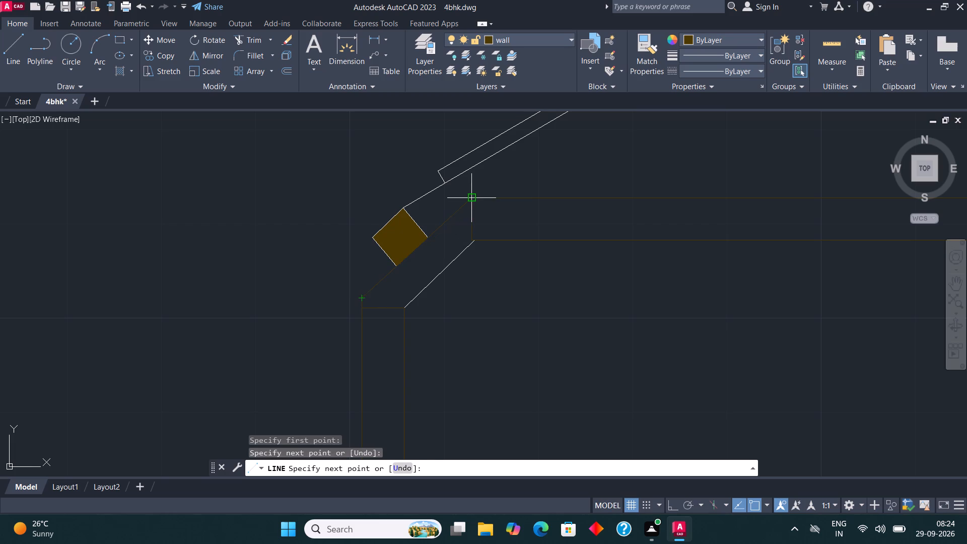
left_click(474, 195)
left_click(9, 42)
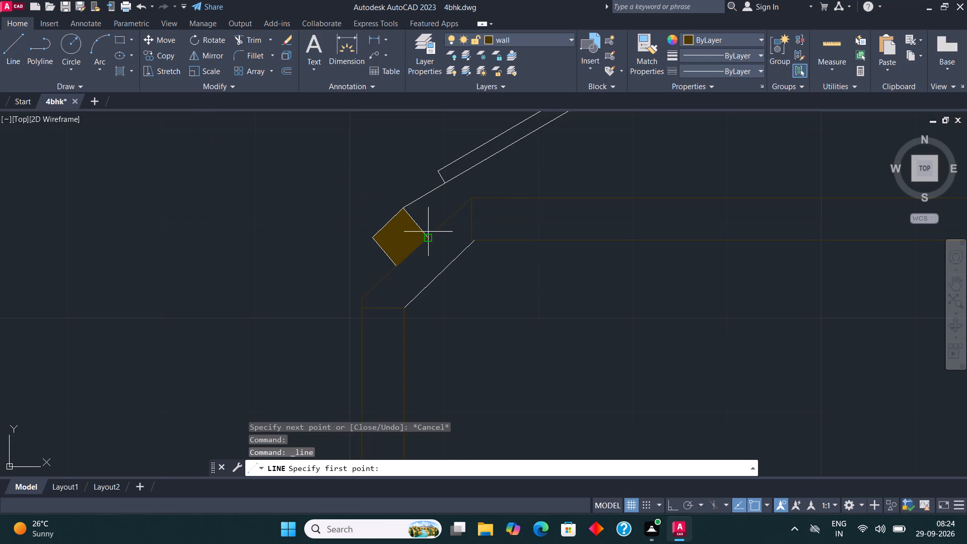
left_click(408, 309)
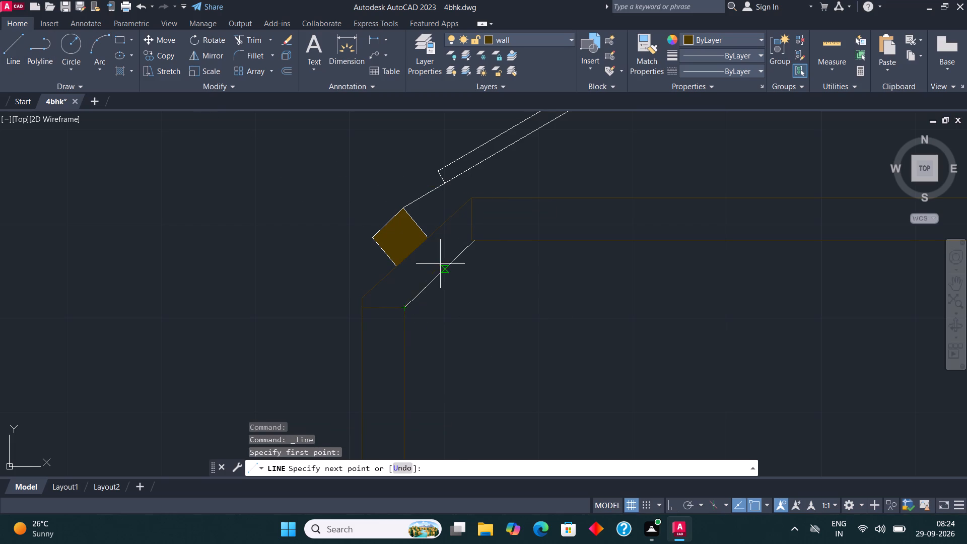
left_click(473, 243)
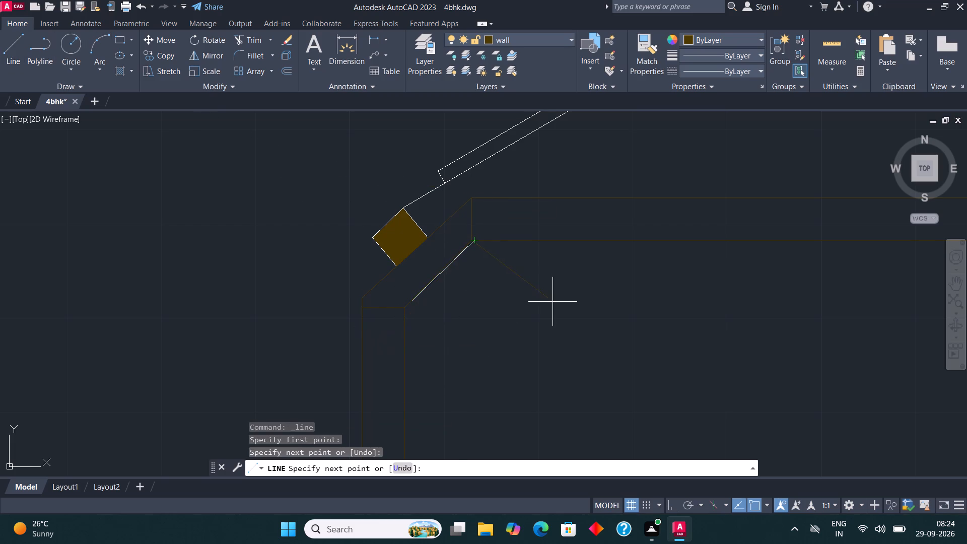
key("space")
Delete the old layer 0 diagonal line along the angled corner's inner edge.
scroll(444, 279, "up", 2)
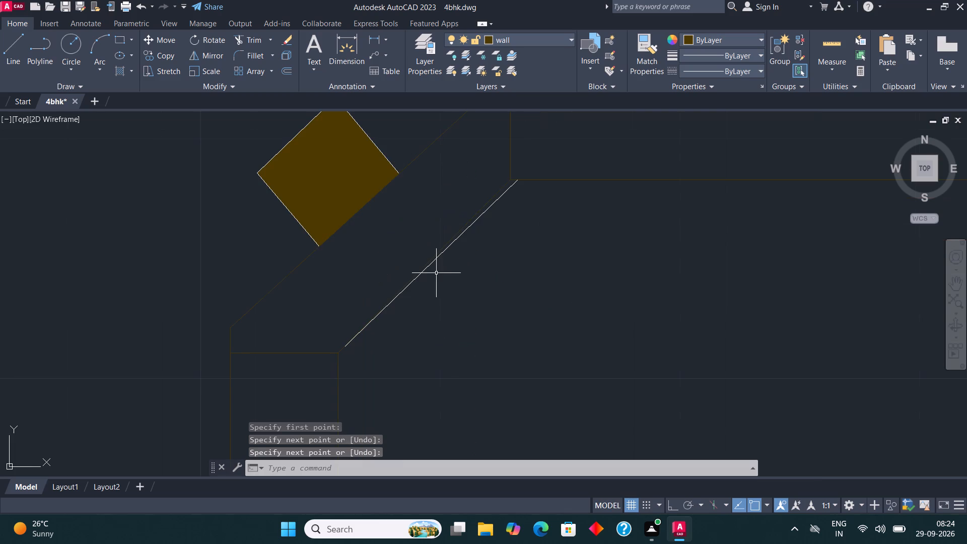
left_click(432, 265)
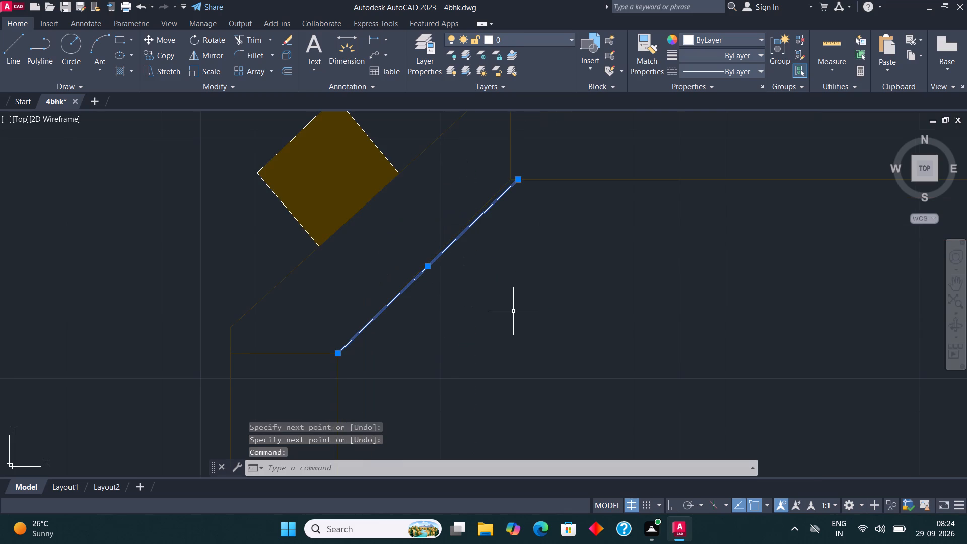
key("Delete")
Hatch the long wall above the sofa room and toilet, the angled corner, and the short wall above the sofa room's door.
scroll(424, 305, "down", 3)
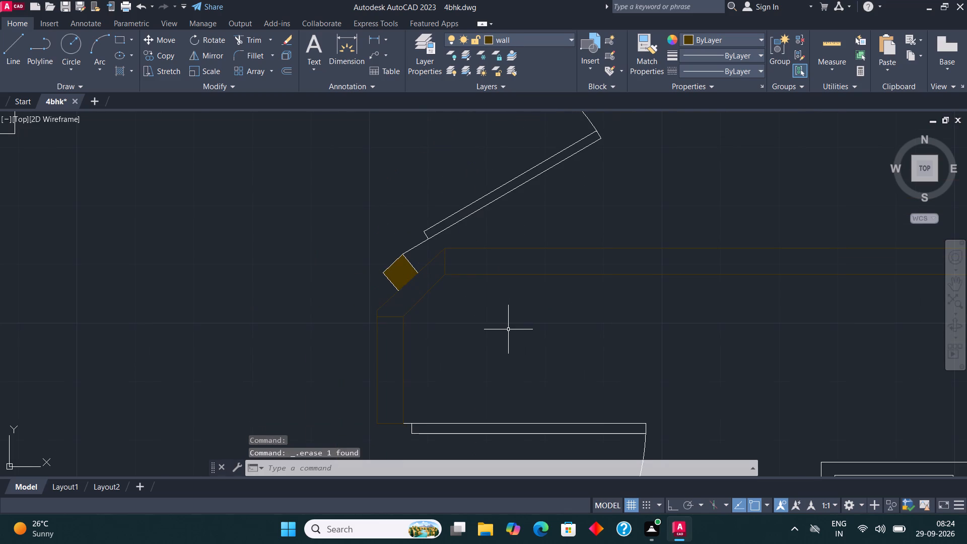
key("h")
key("Return")
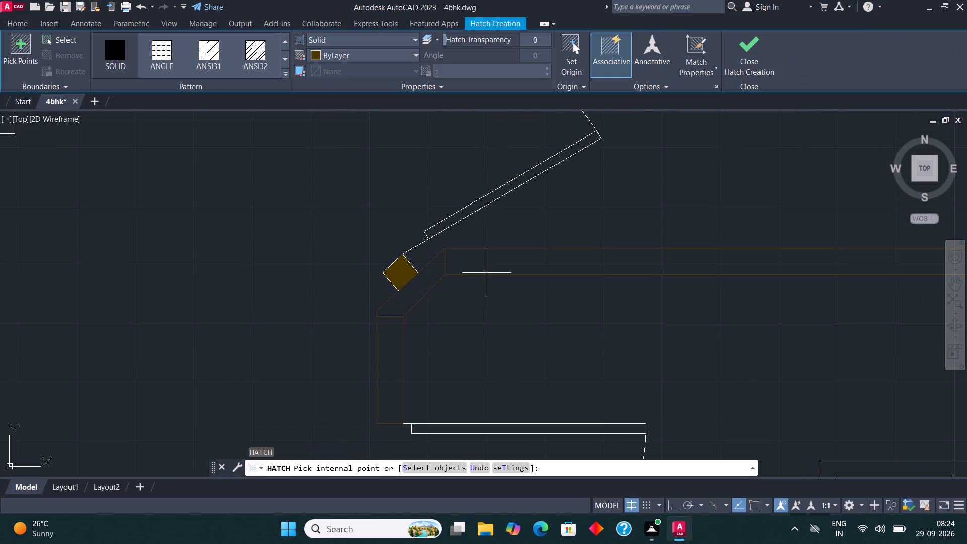
left_click(487, 259)
left_click(434, 272)
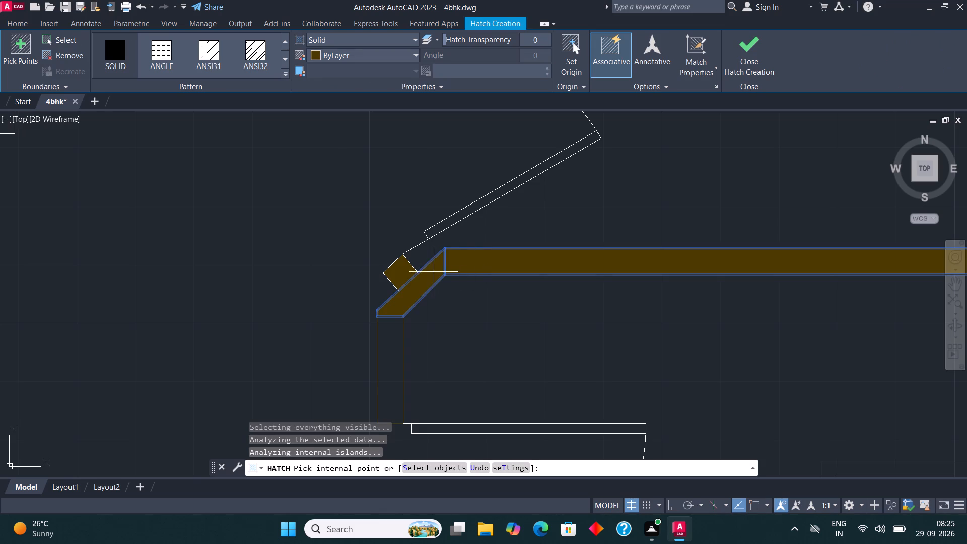
left_click(395, 354)
Hatch the toilet's right wall below its door, the junction beneath it, and the bottom wall on both sides of the window.
scroll(396, 260, "down", 3)
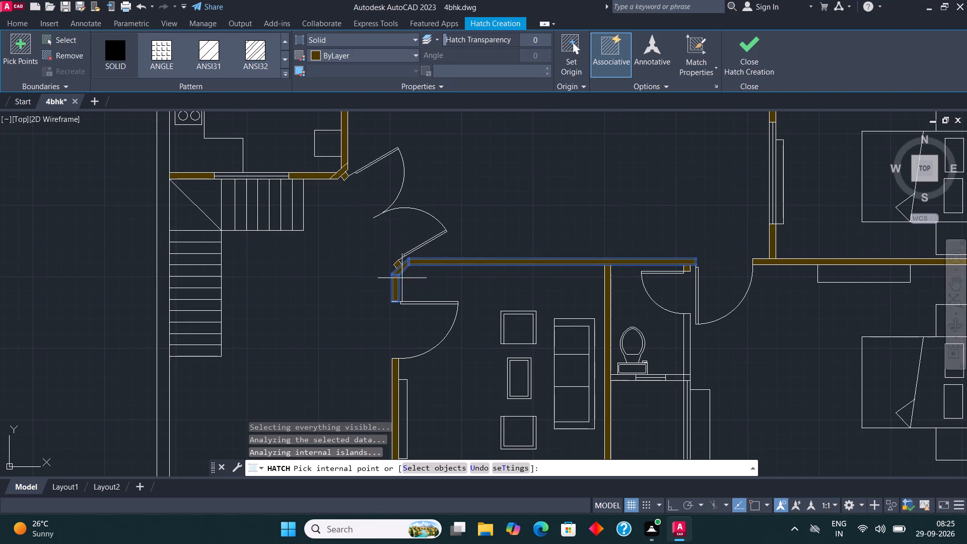
scroll(683, 363, "up", 3)
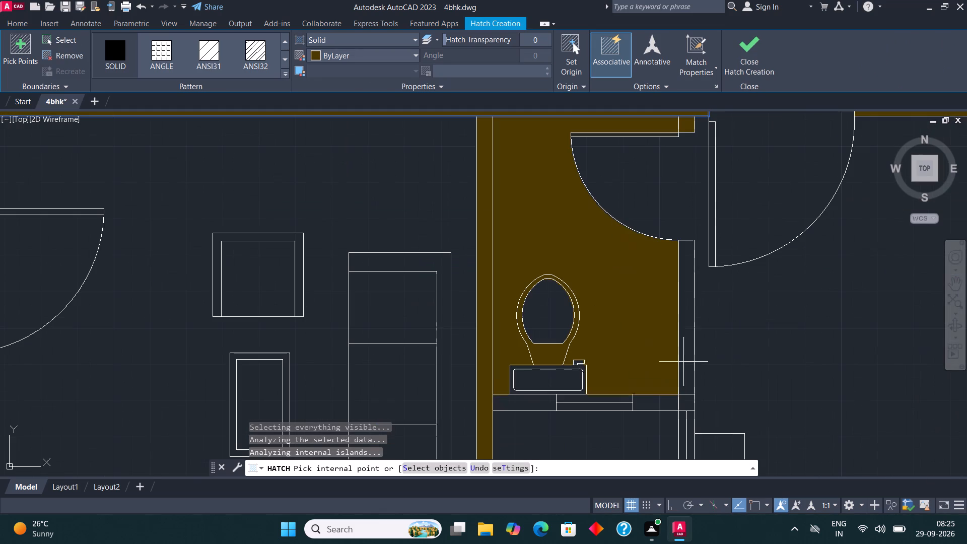
left_click(690, 348)
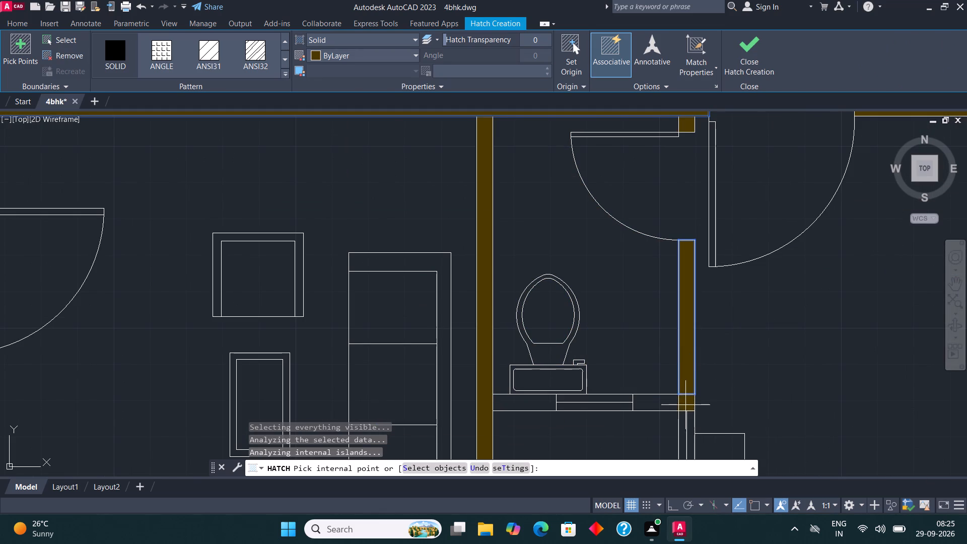
left_click(687, 404)
left_click(659, 403)
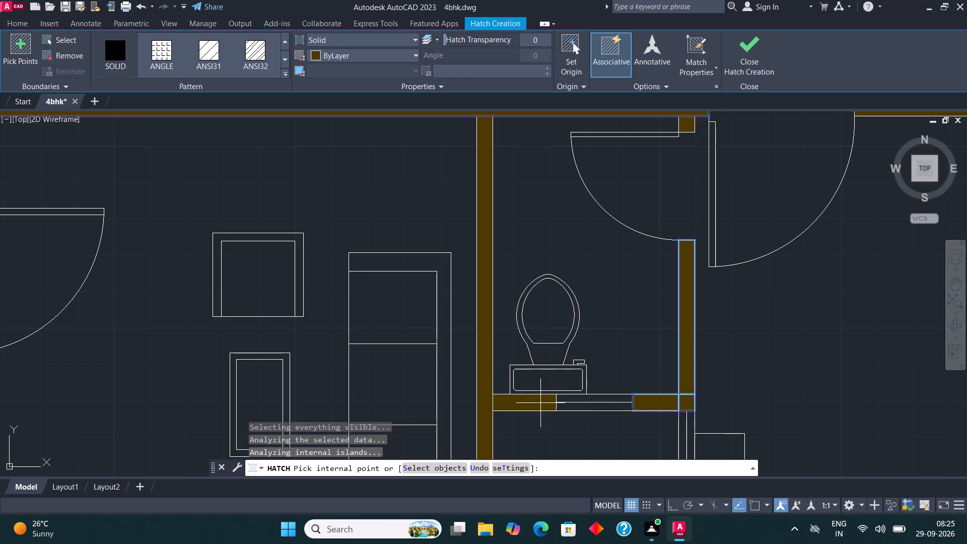
left_click(540, 403)
Examine the whole floor plan for walls that still need hatching.
scroll(456, 211, "down", 3)
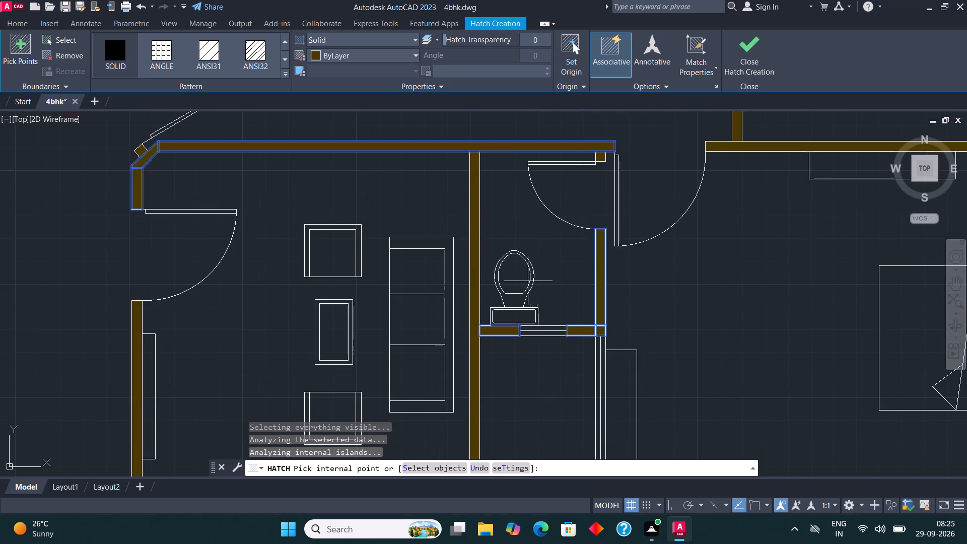
scroll(519, 295, "down", 5)
scroll(516, 315, "up", 4)
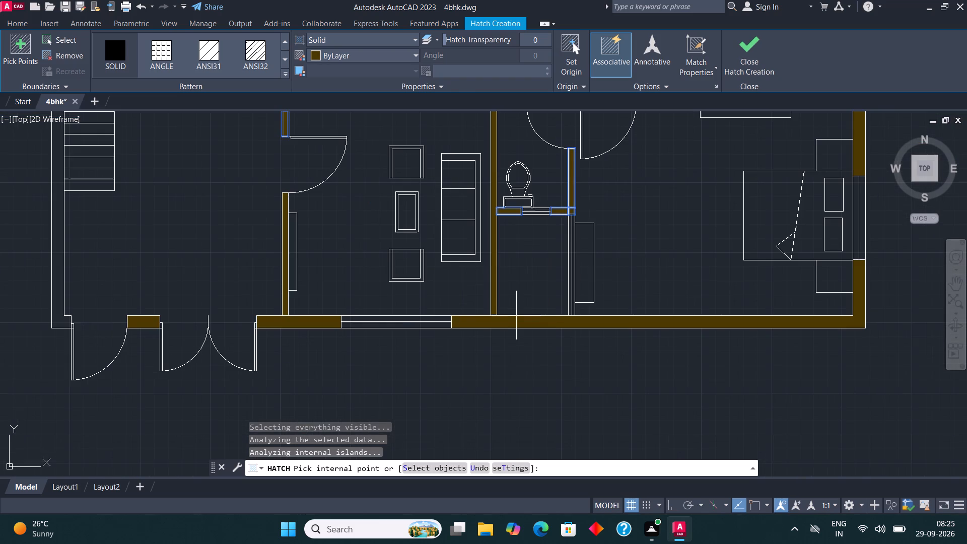
scroll(504, 319, "down", 2)
scroll(621, 191, "up", 2)
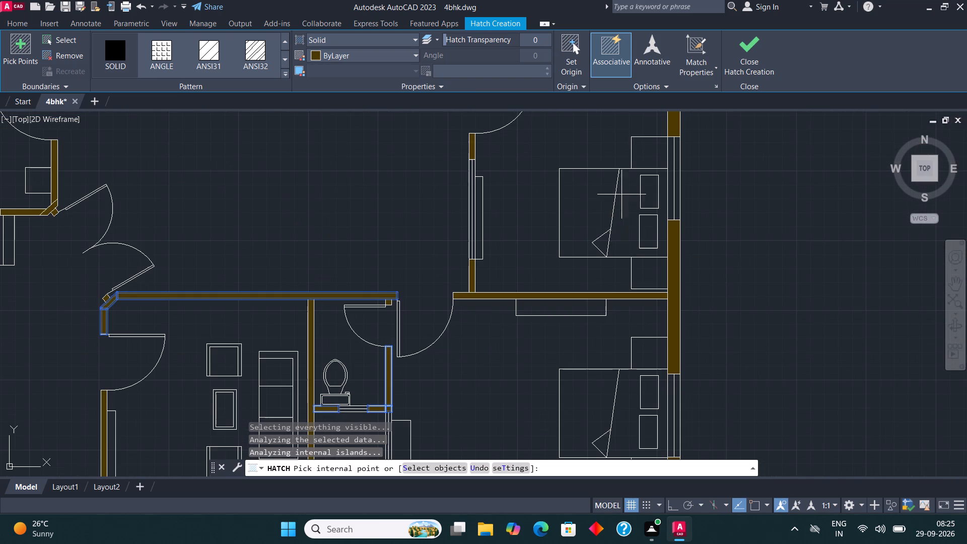
scroll(590, 320, "down", 2)
scroll(348, 325, "up", 2)
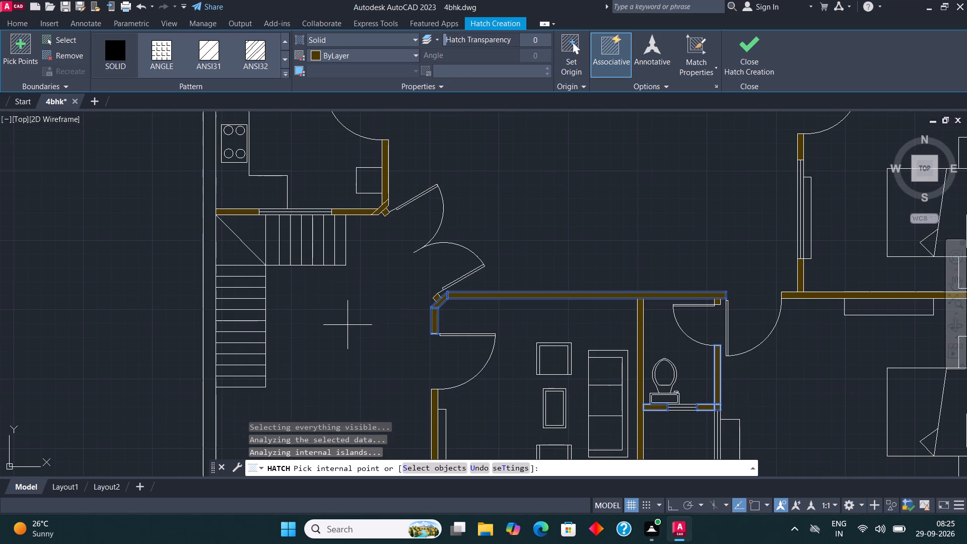
scroll(368, 271, "down", 2)
scroll(237, 330, "up", 1)
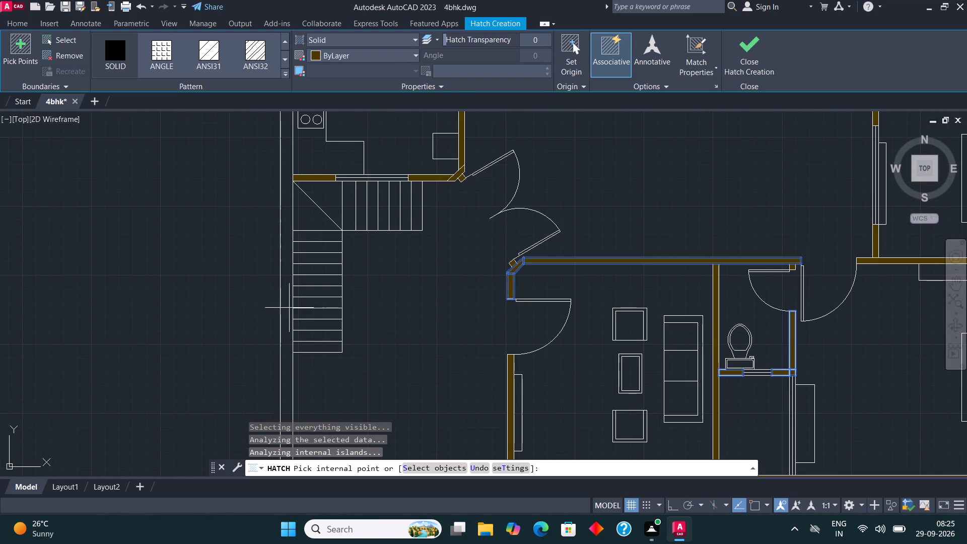
scroll(289, 307, "down", 1)
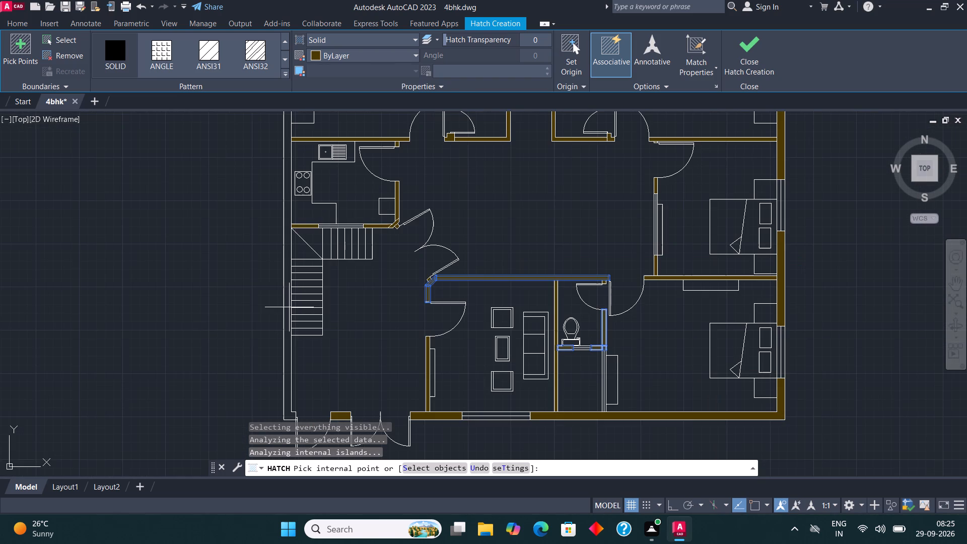
scroll(289, 307, "down", 2)
scroll(309, 246, "up", 4)
scroll(309, 246, "down", 1)
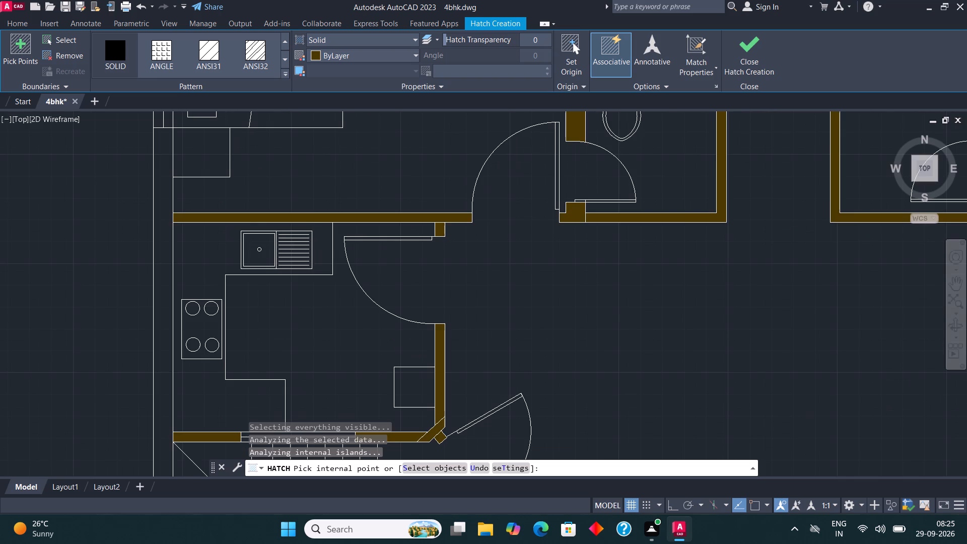
scroll(309, 246, "down", 1)
scroll(370, 321, "down", 1)
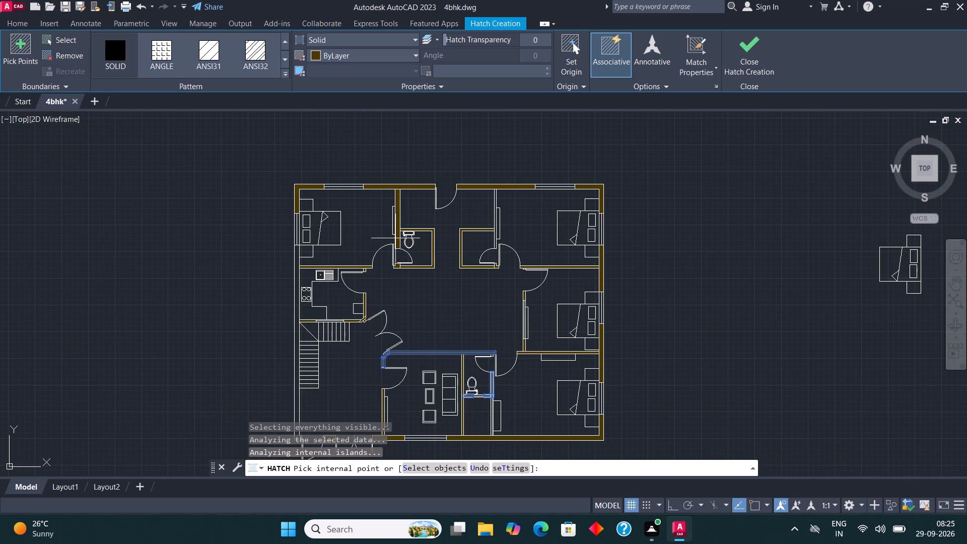
scroll(405, 221, "up", 1)
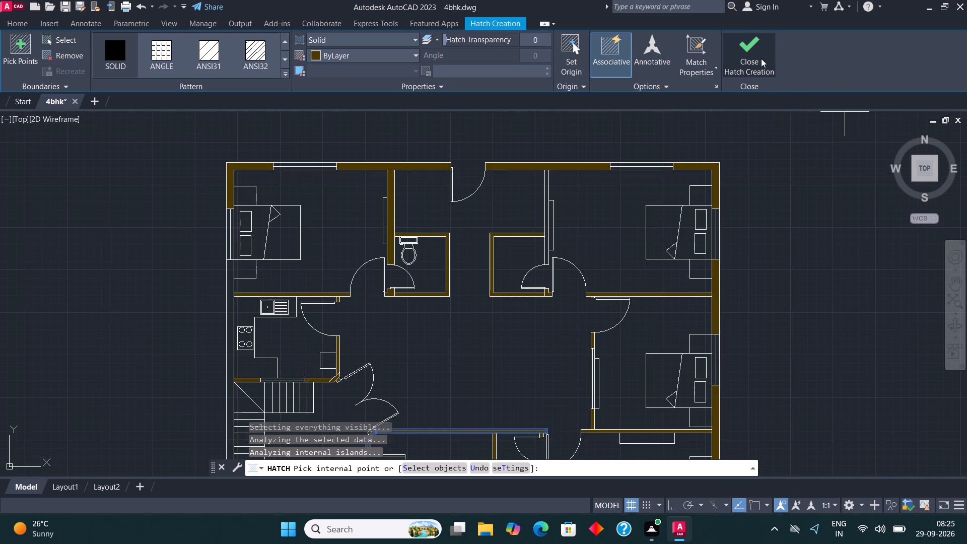
Finish the hatch of the sofa room and toilet walls.
left_click(758, 57)
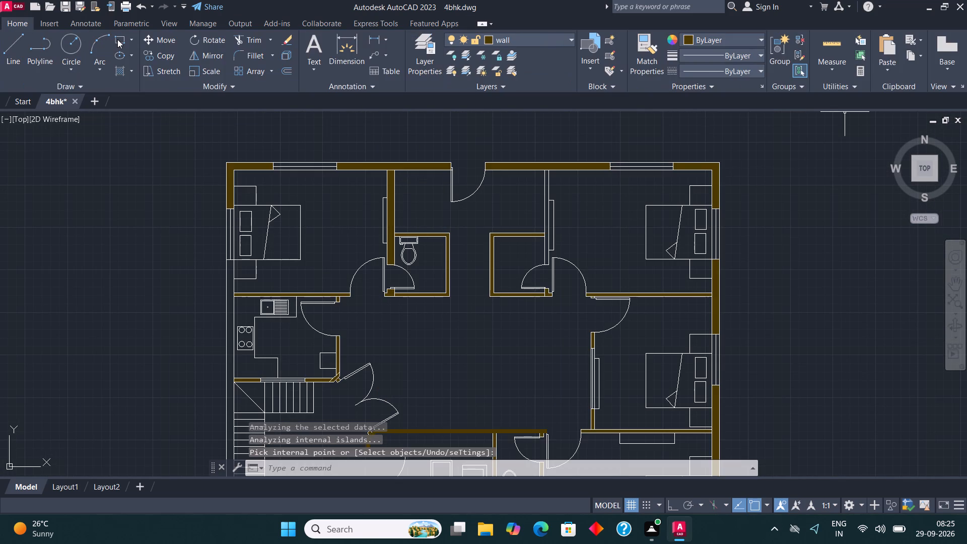
Draw a rectangle over the house's left outer wall, from the upper-left bedroom window's lower end down to the lower-left corner.
left_click(120, 38)
scroll(558, 213, "down", 2)
scroll(408, 230, "up", 3)
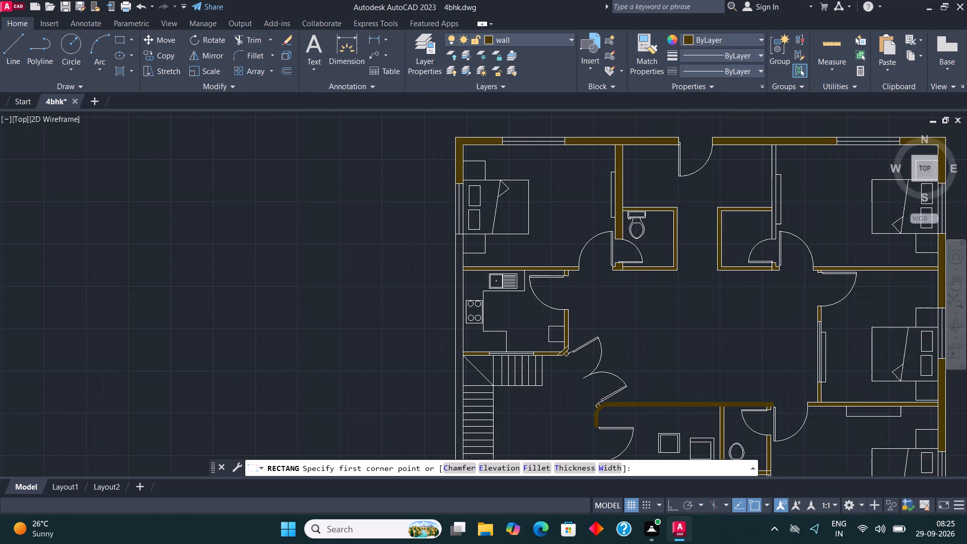
scroll(452, 229, "up", 2)
left_click(518, 245)
scroll(532, 147, "down", 1)
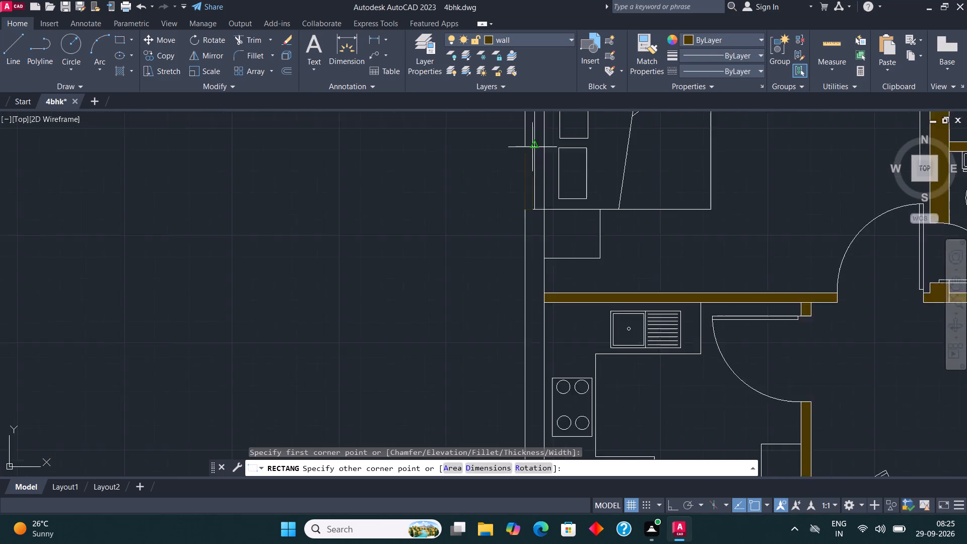
scroll(532, 148, "down", 2)
scroll(556, 265, "down", 3)
scroll(552, 323, "up", 4)
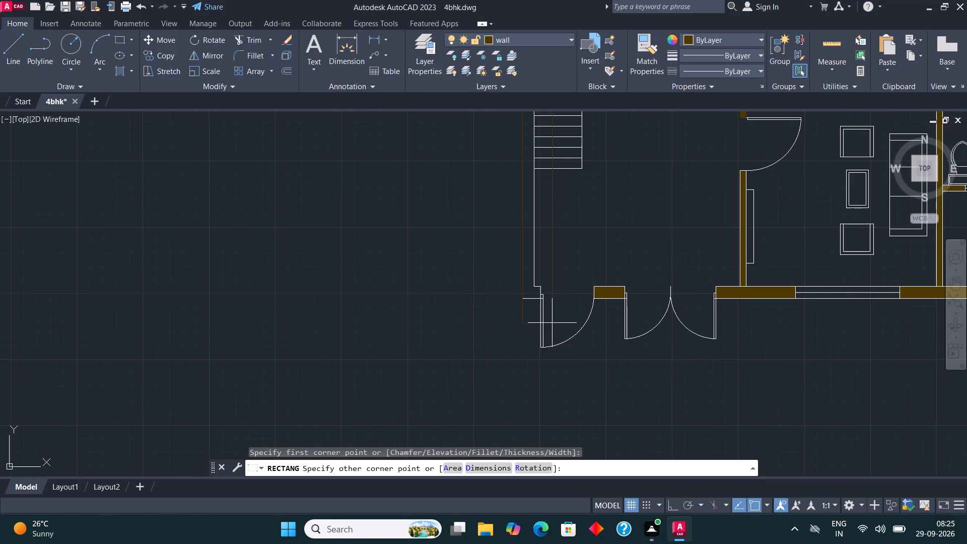
scroll(526, 294, "up", 5)
left_click(603, 232)
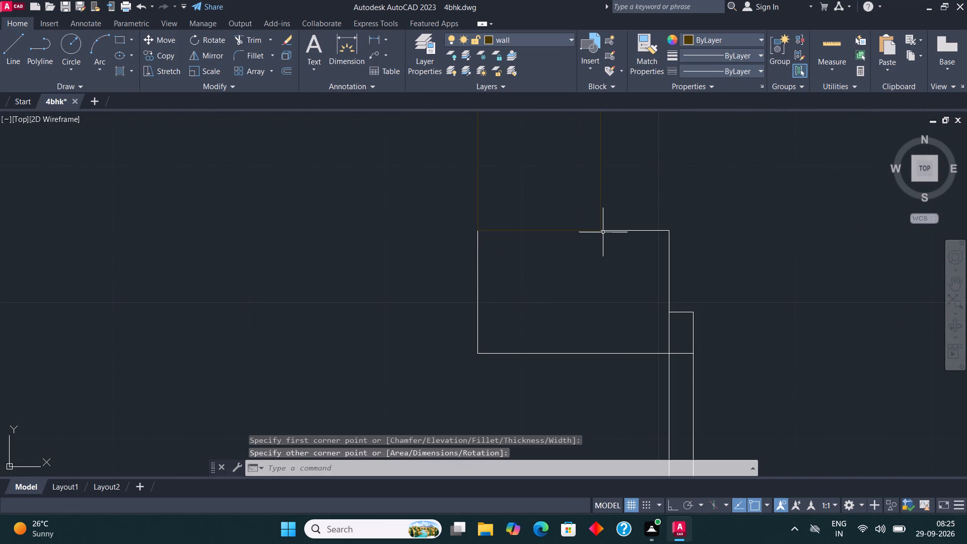
Draw a rectangle over the lower-left corner wall piece, from the outer wall to the adjacent door's jamb.
left_click(122, 37)
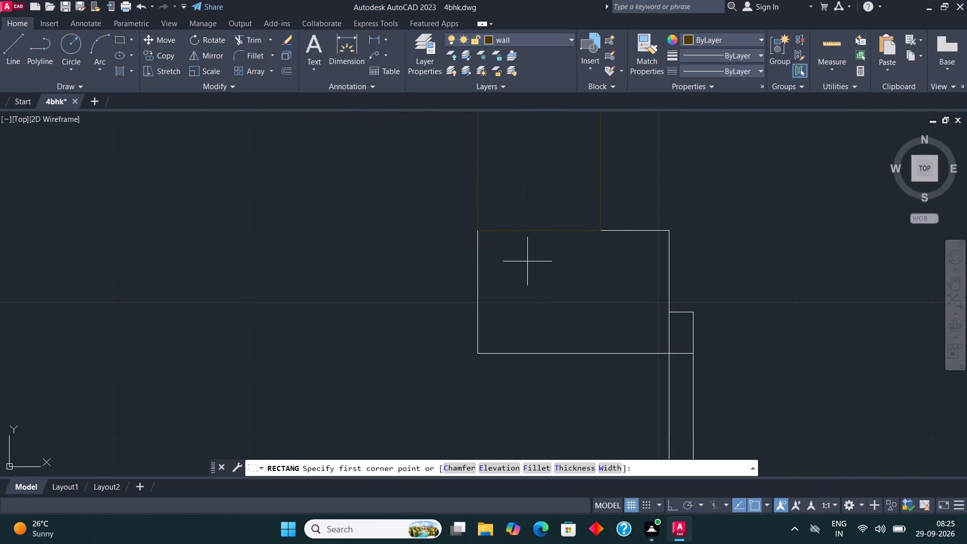
left_click(673, 355)
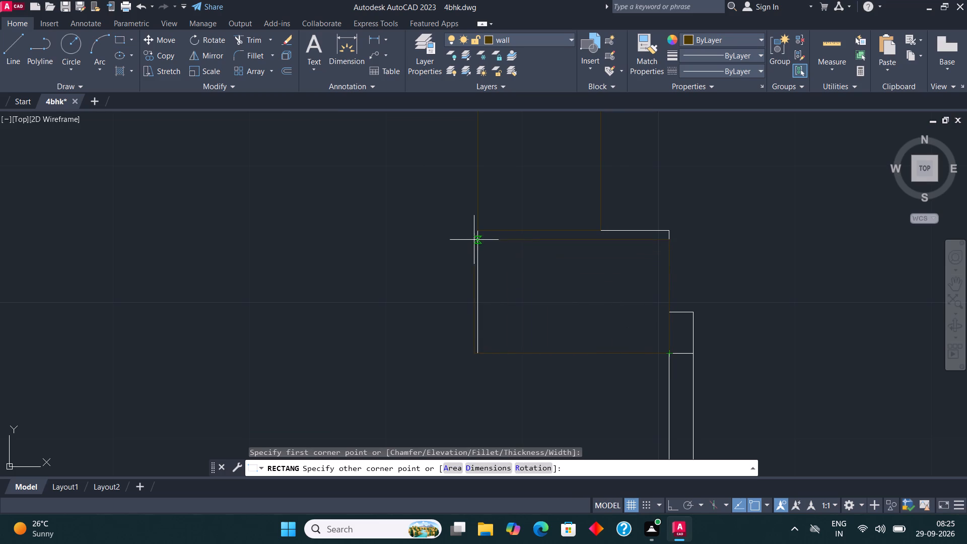
left_click(475, 232)
Hatch the lower-left corner wall piece and the left outer wall above it.
key("h")
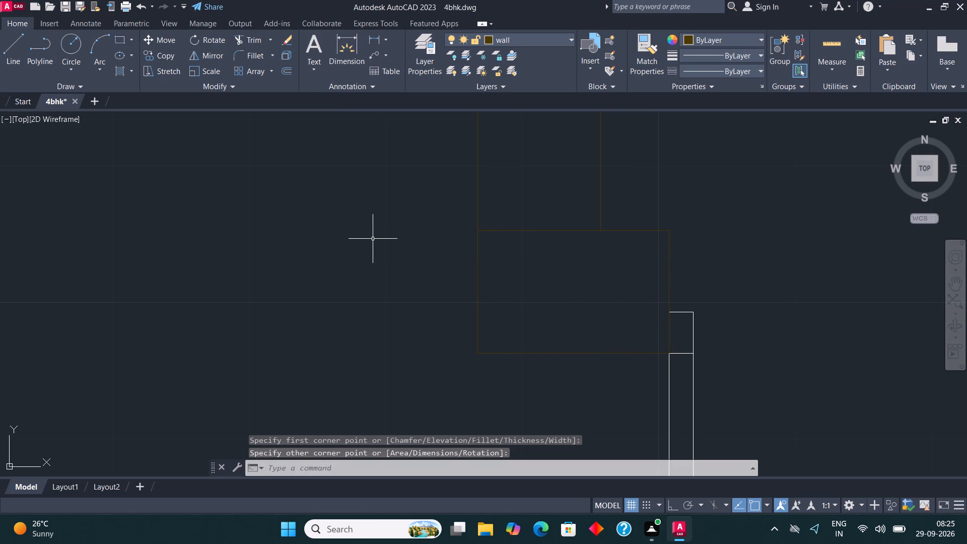
key("Return")
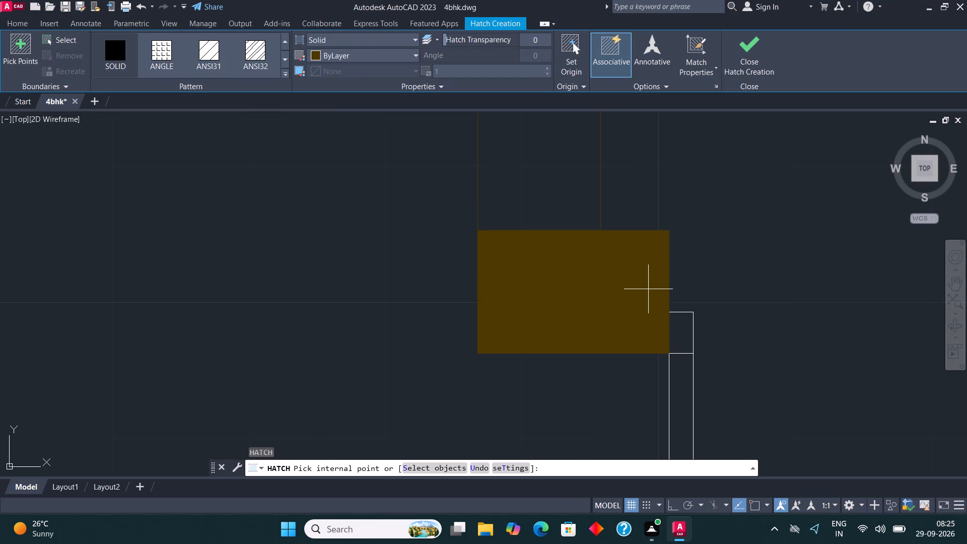
left_click(648, 289)
left_click(540, 170)
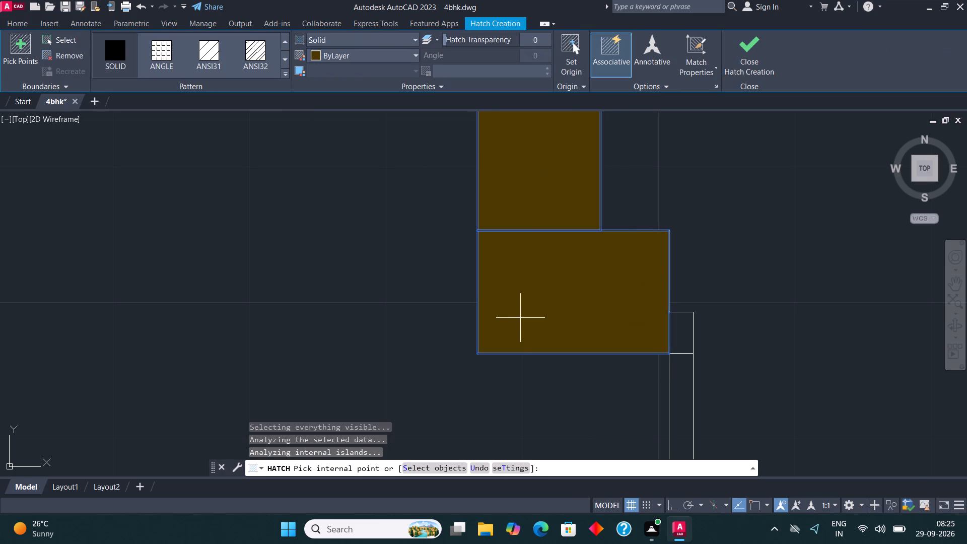
Check the walls across the whole floor plan for unhatched pieces and end the current hatch.
scroll(523, 332, "down", 6)
scroll(621, 365, "up", 1)
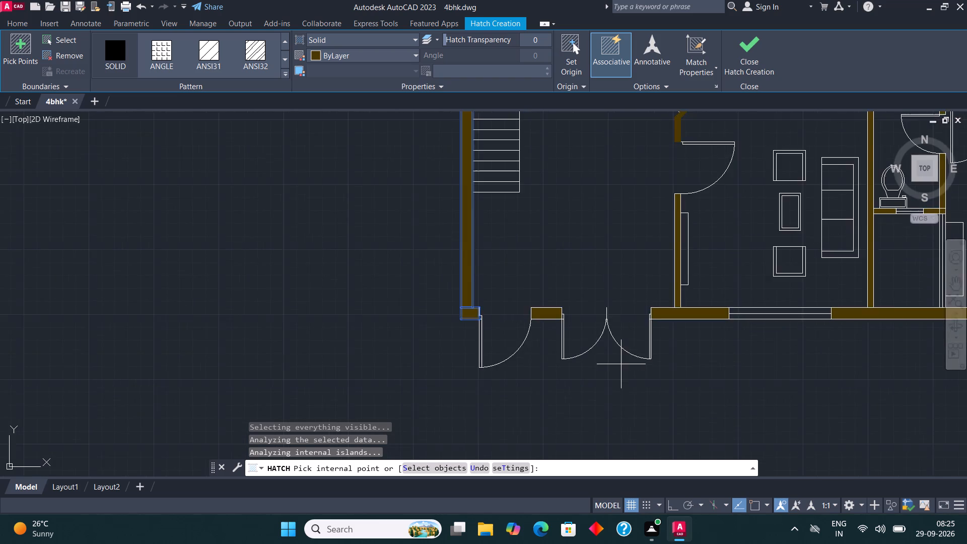
scroll(621, 364, "up", 2)
scroll(414, 318, "down", 2)
scroll(680, 323, "up", 1)
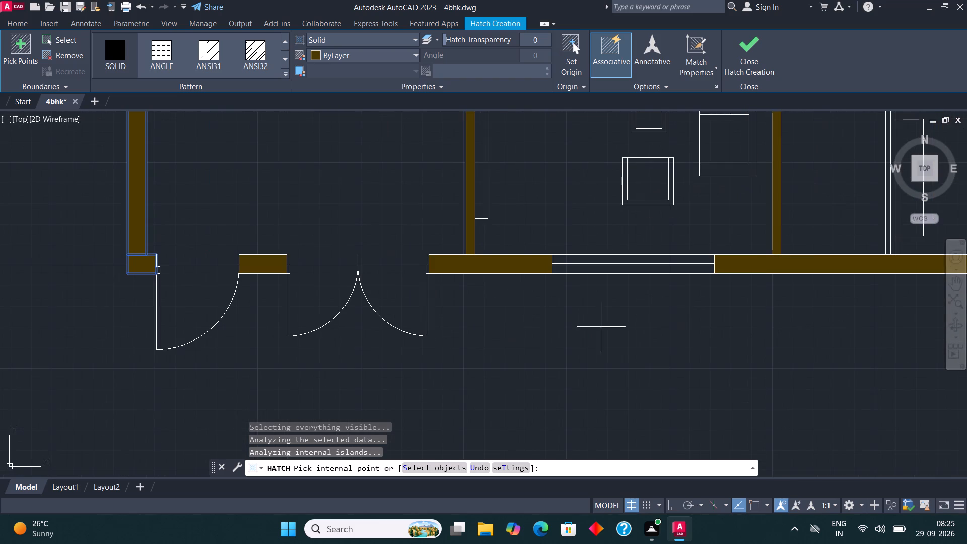
scroll(540, 333, "down", 3)
scroll(677, 320, "up", 2)
scroll(679, 322, "down", 1)
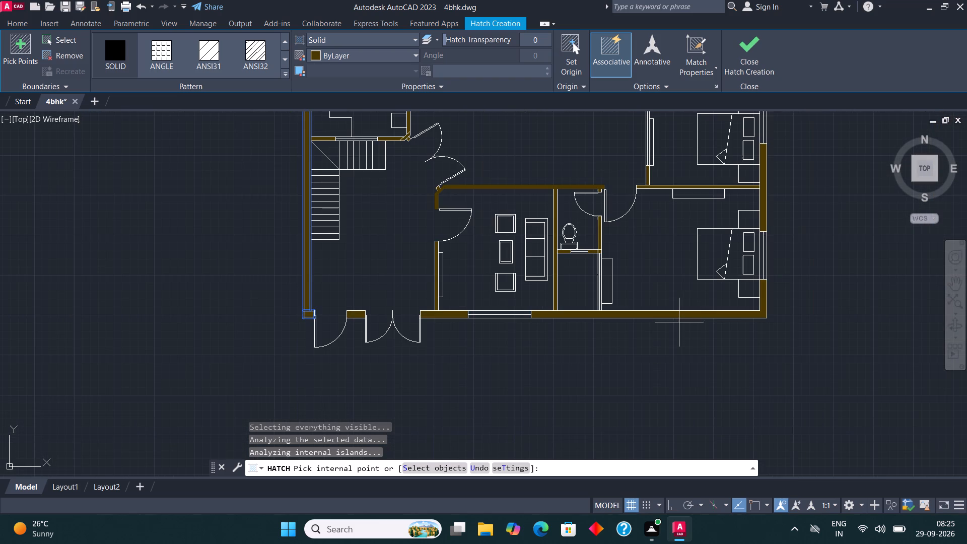
scroll(620, 399, "down", 1)
scroll(528, 252, "up", 2)
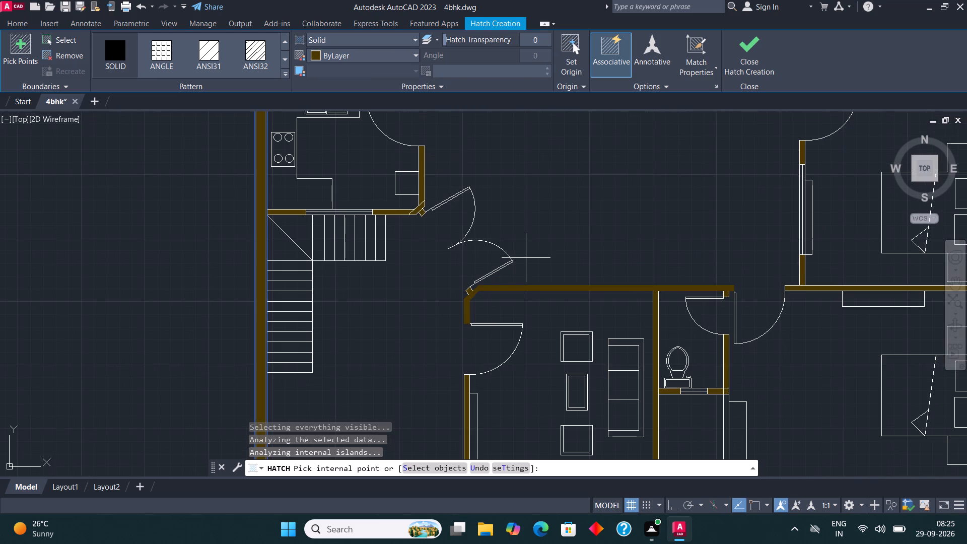
scroll(523, 270, "down", 2)
scroll(510, 206, "up", 3)
scroll(504, 294, "down", 2)
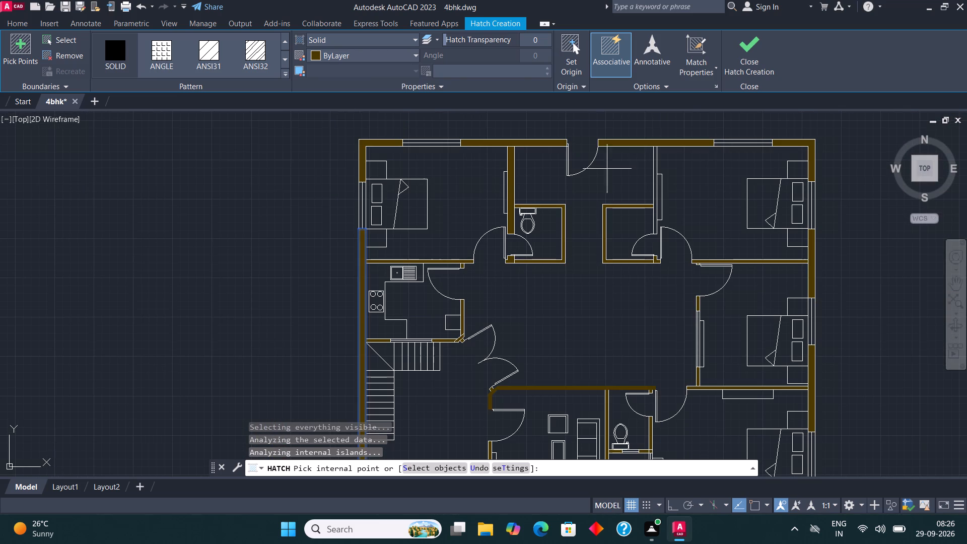
left_click(751, 53)
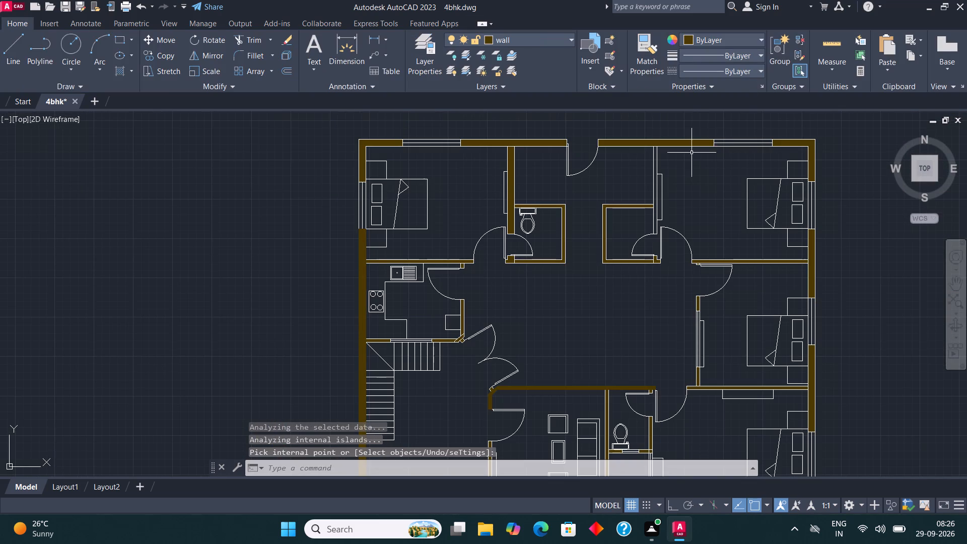
Hatch the upper-right bedroom's left wall, between the top outer wall and the bathroom door, with the solid pattern.
scroll(692, 153, "up", 1)
key("h")
key("Return")
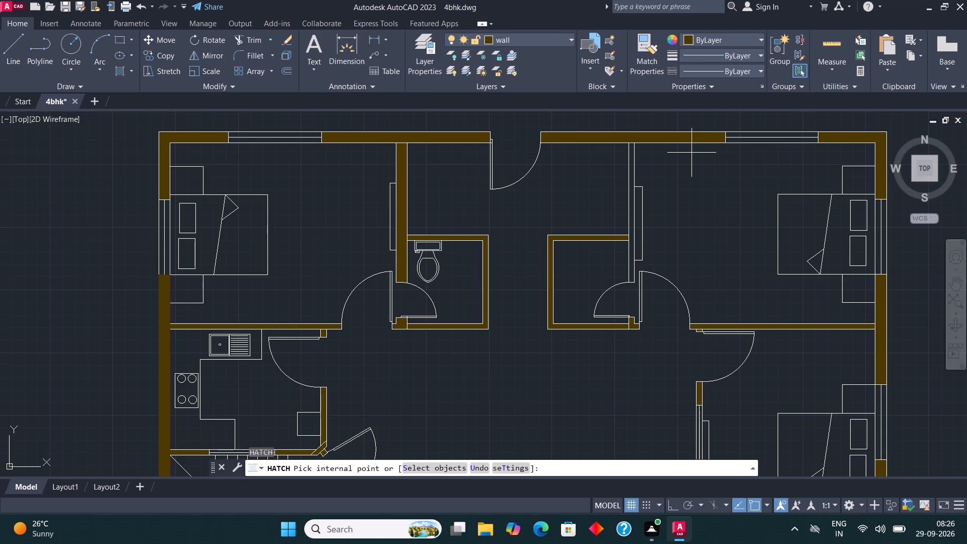
left_click(632, 247)
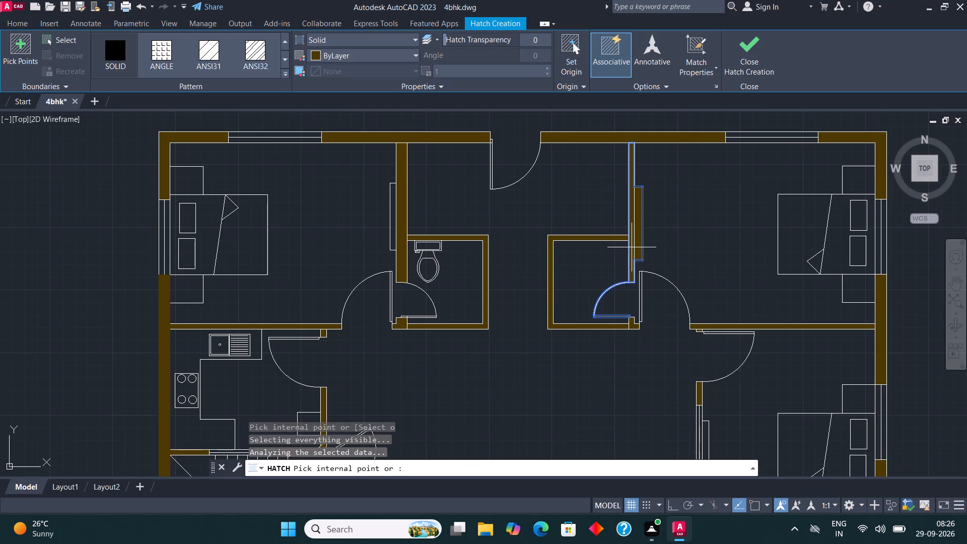
left_click(733, 60)
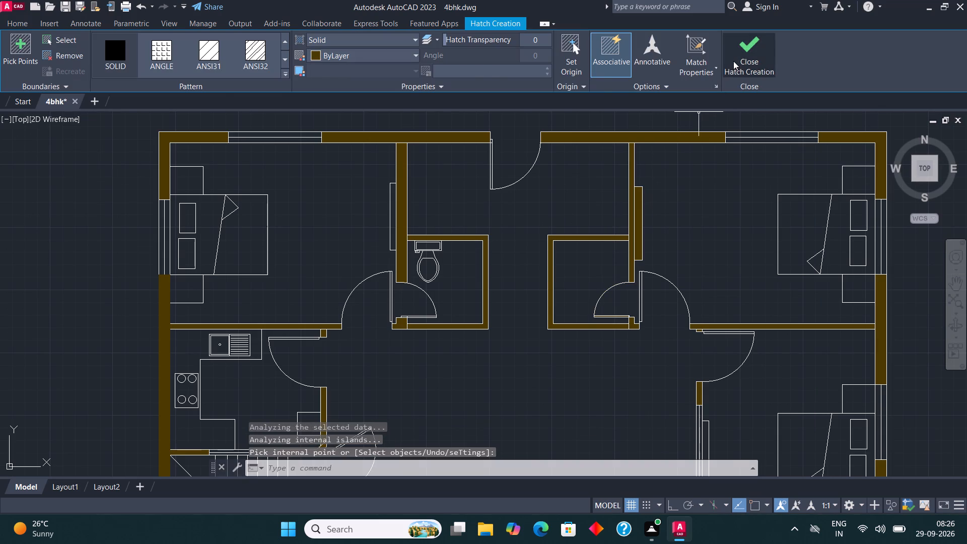
On layer 0, draw a small circle inside the bedside table below the upper-left bedroom's bed.
scroll(685, 211, "down", 1)
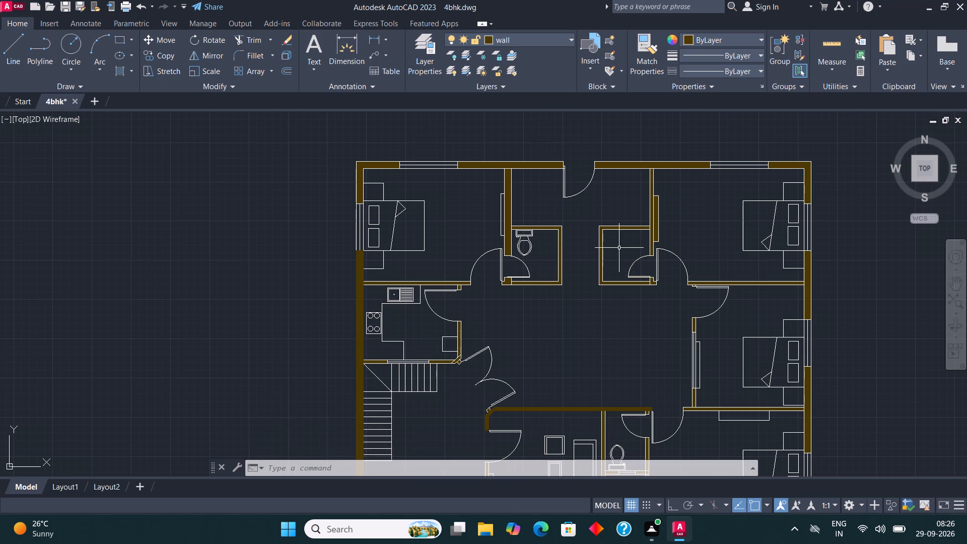
scroll(619, 248, "down", 1)
scroll(470, 245, "up", 3)
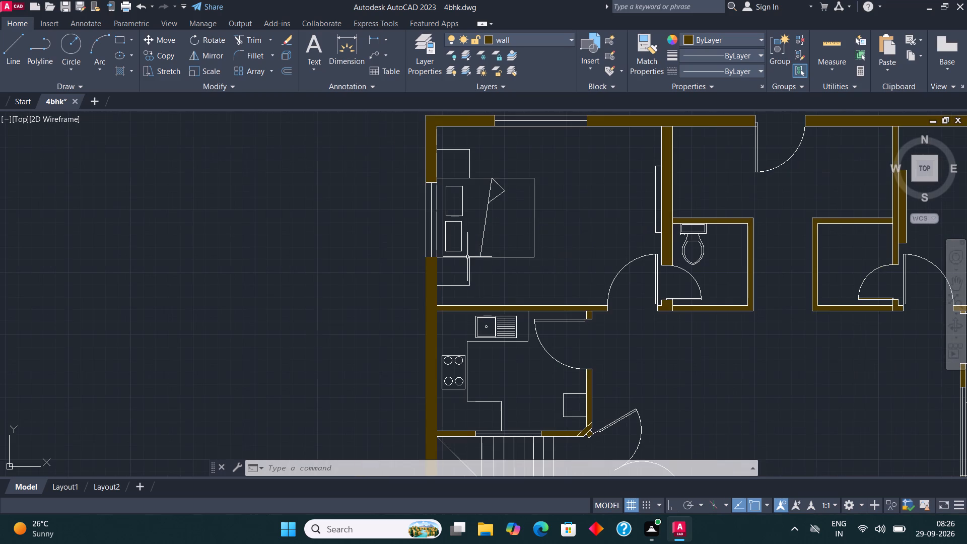
scroll(467, 257, "up", 1)
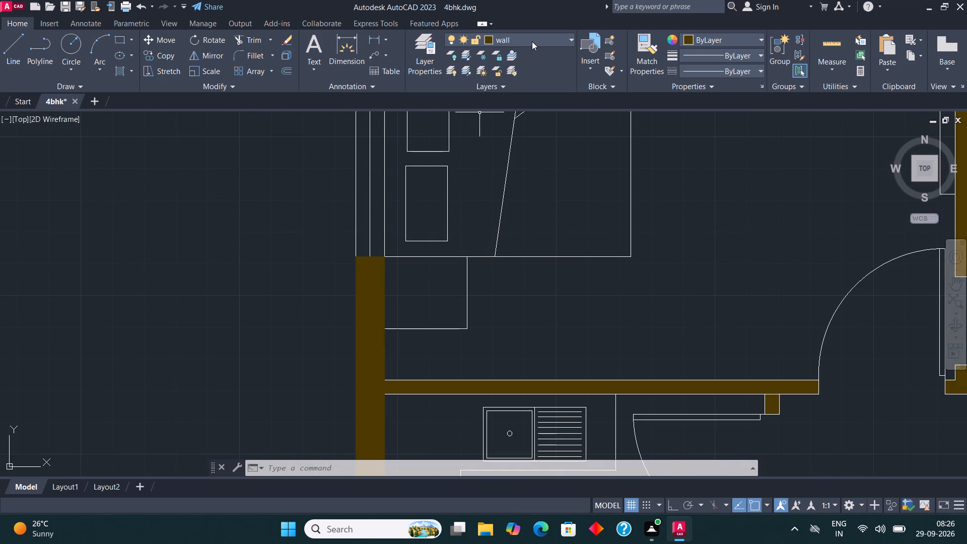
left_click(532, 41)
left_click(525, 58)
left_click(68, 43)
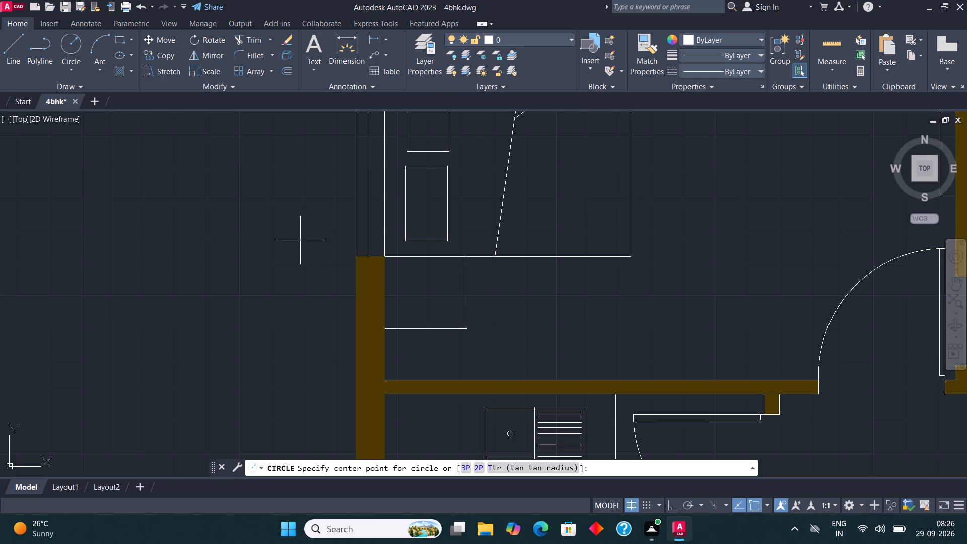
left_click(421, 296)
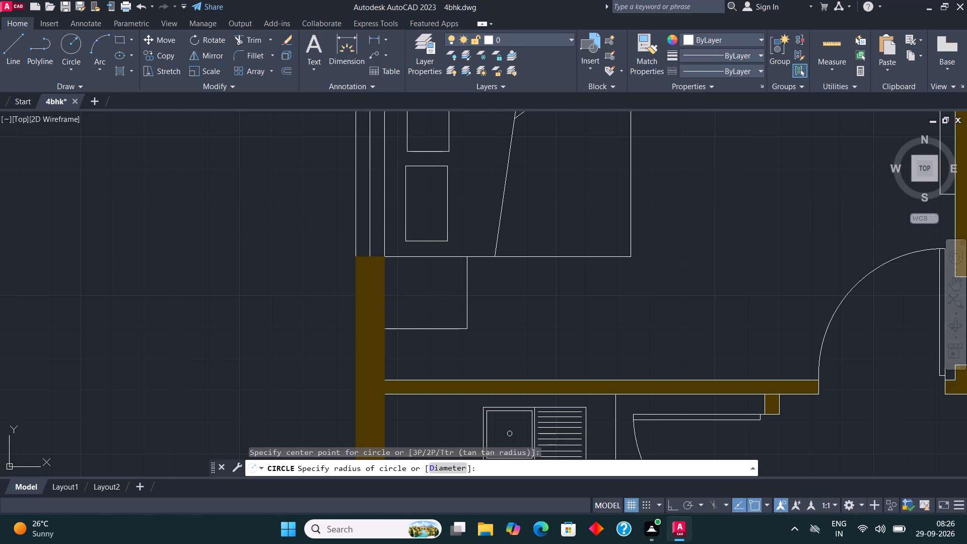
left_click(441, 304)
Move the circle slightly upward by its centre within the bedside table.
scroll(430, 306, "up", 1)
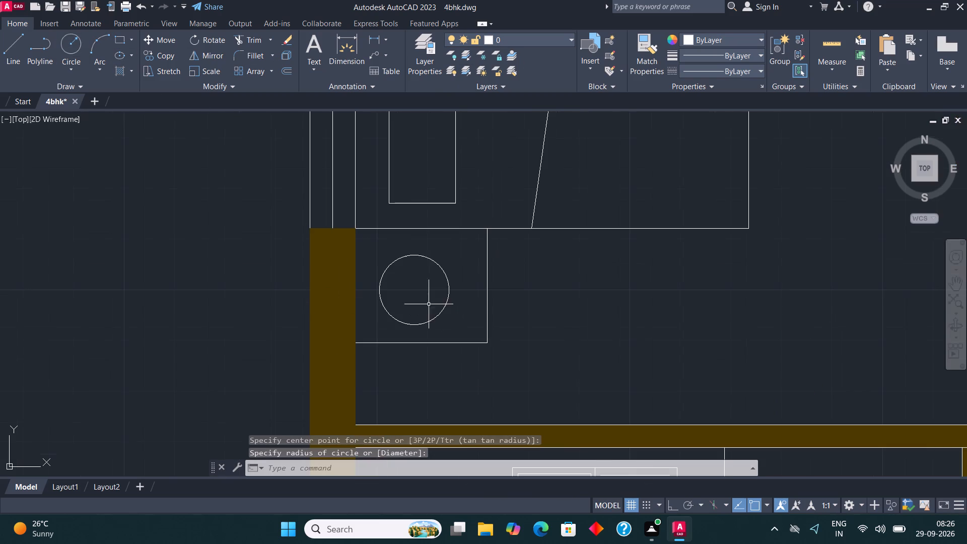
left_click(418, 253)
left_click(413, 262)
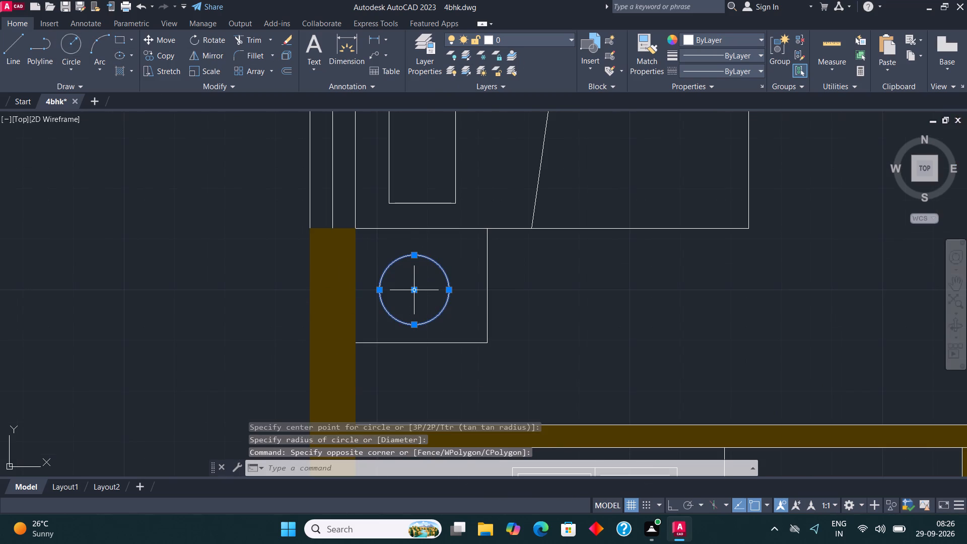
left_click(412, 293)
left_click(415, 285)
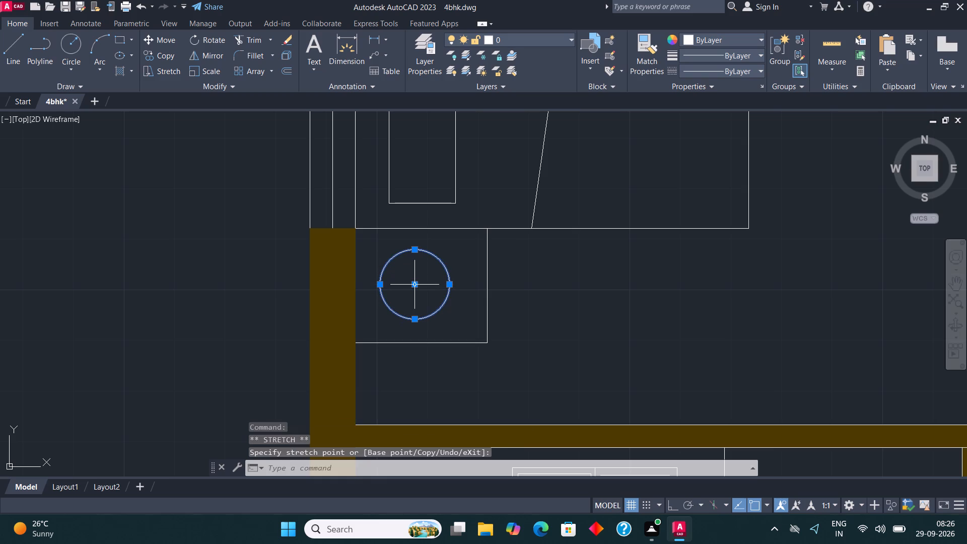
left_click_drag(426, 294, 428, 299)
key("space")
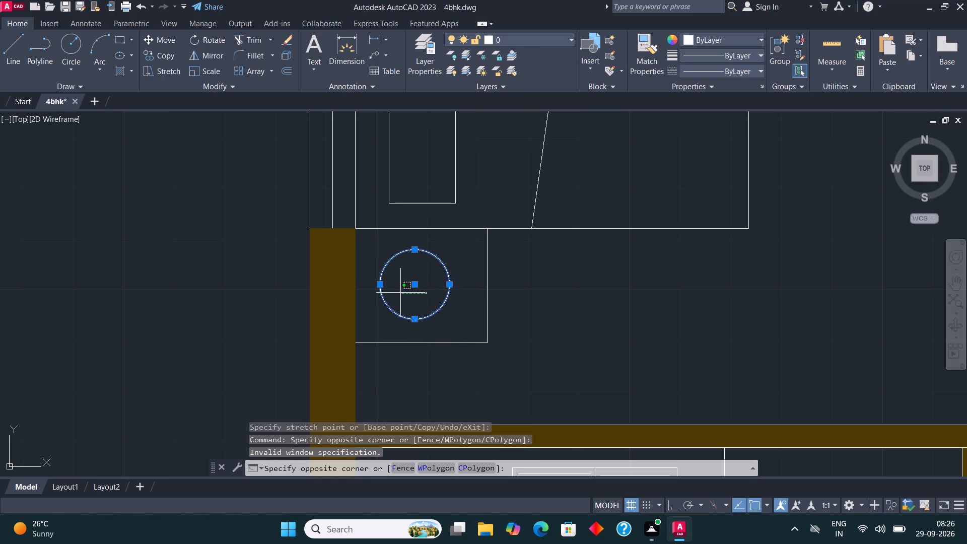
key("Escape")
key("Escape")
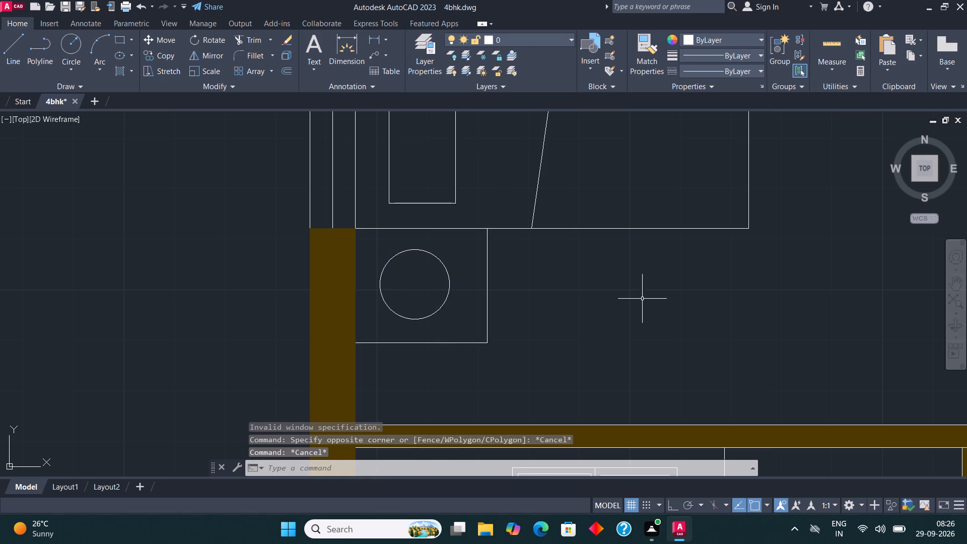
Copy the circle from its centre onto the bedside table above the upper-left bedroom's bed.
left_click(435, 258)
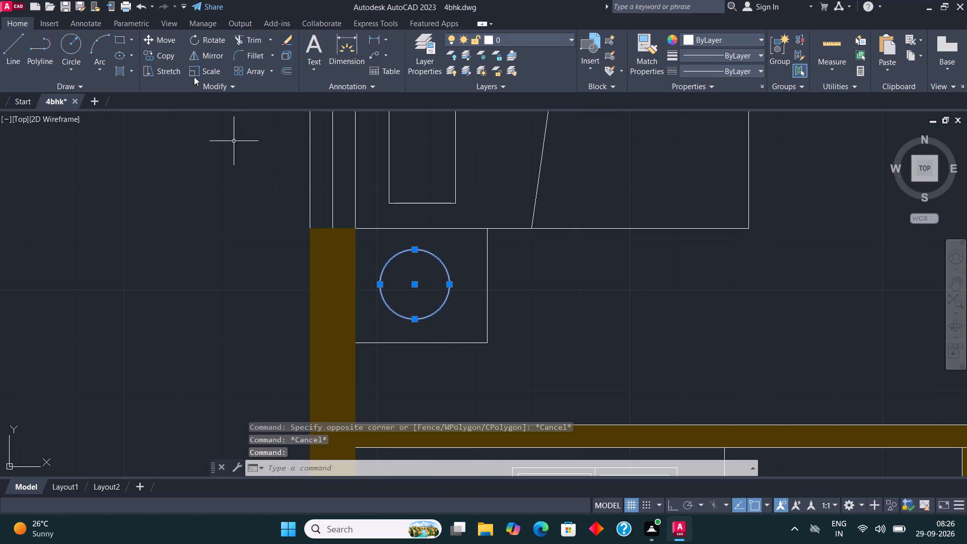
left_click(166, 53)
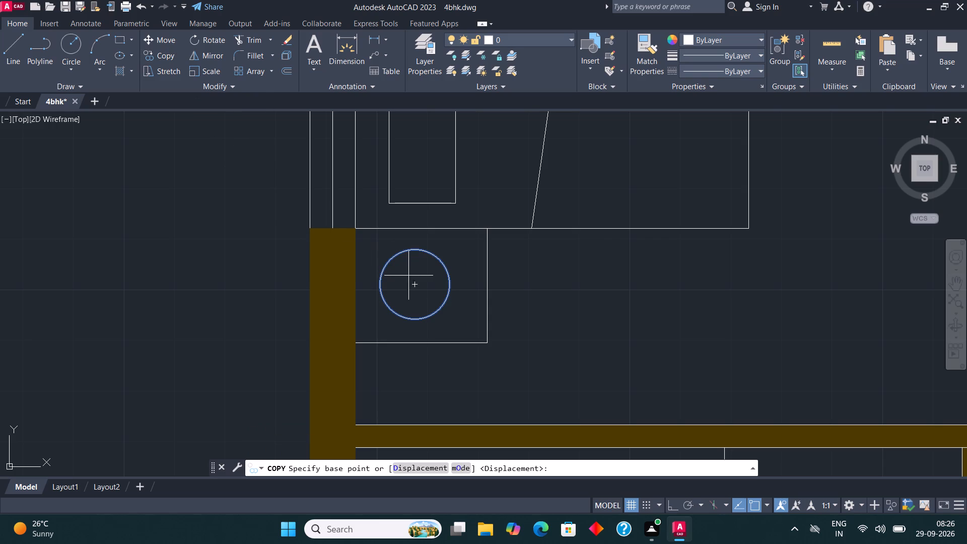
left_click(416, 284)
scroll(432, 338, "down", 4)
scroll(437, 265, "up", 3)
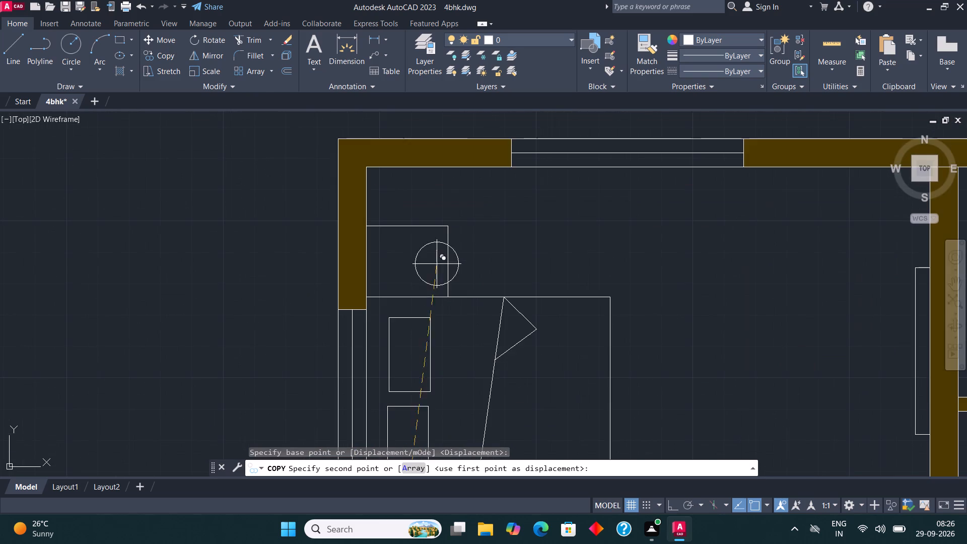
scroll(400, 262, "up", 2)
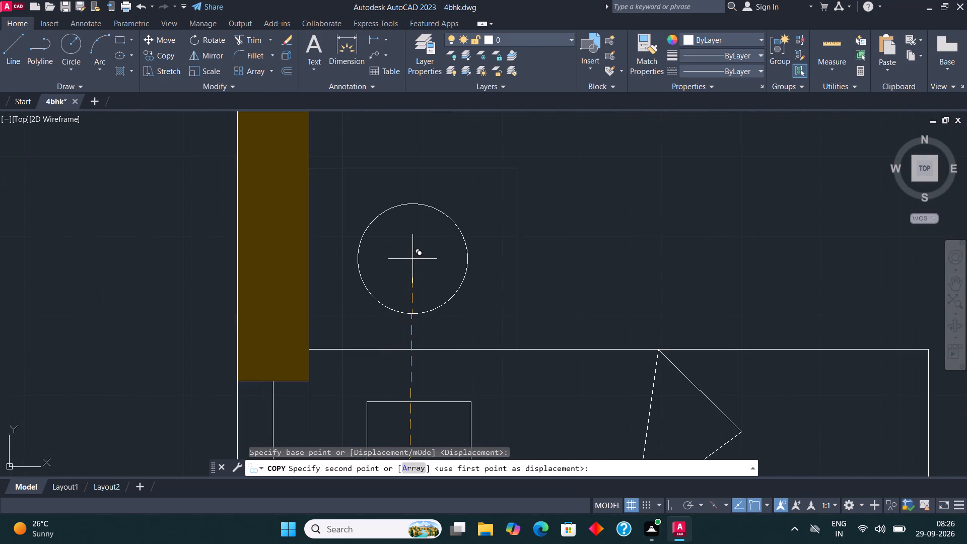
left_click(409, 256)
Place further copies of the circle on both bedside tables of the upper-right bedroom.
scroll(463, 225, "down", 5)
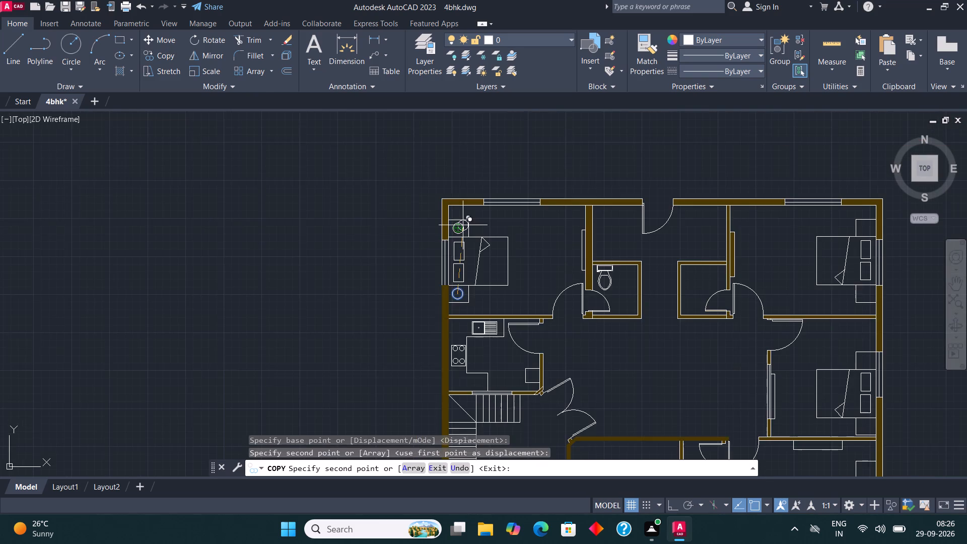
scroll(462, 229, "down", 1)
scroll(752, 234, "up", 4)
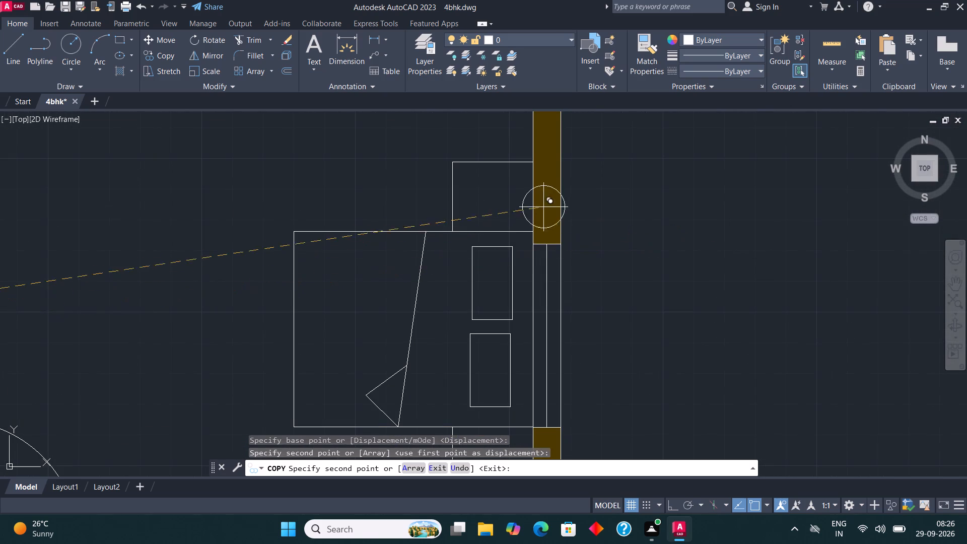
scroll(504, 199, "up", 2)
scroll(500, 206, "down", 1)
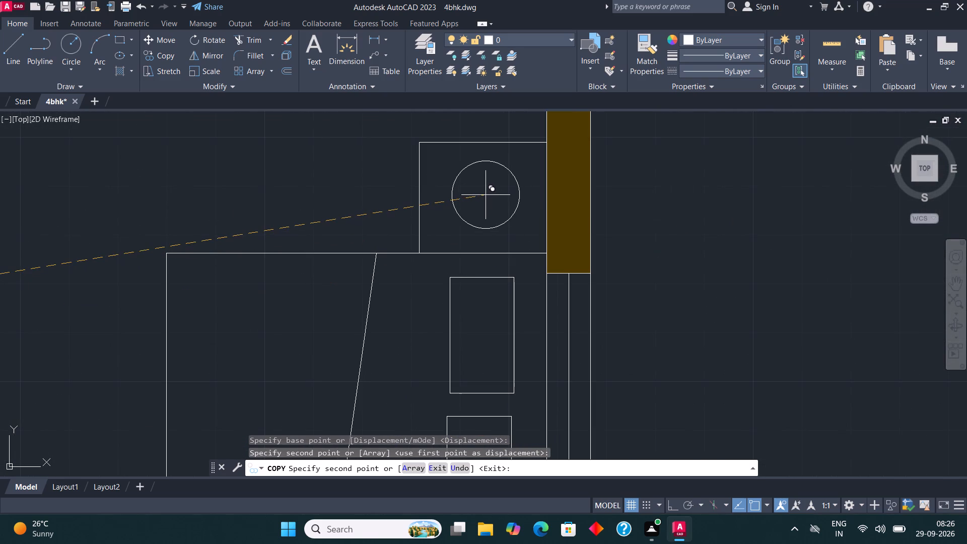
left_click(482, 197)
scroll(498, 186, "down", 3)
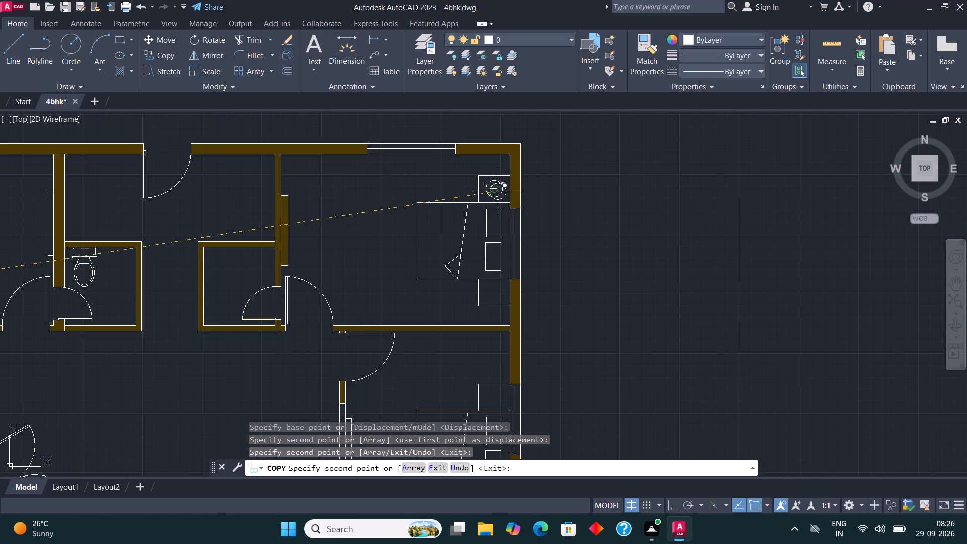
scroll(492, 293, "up", 4)
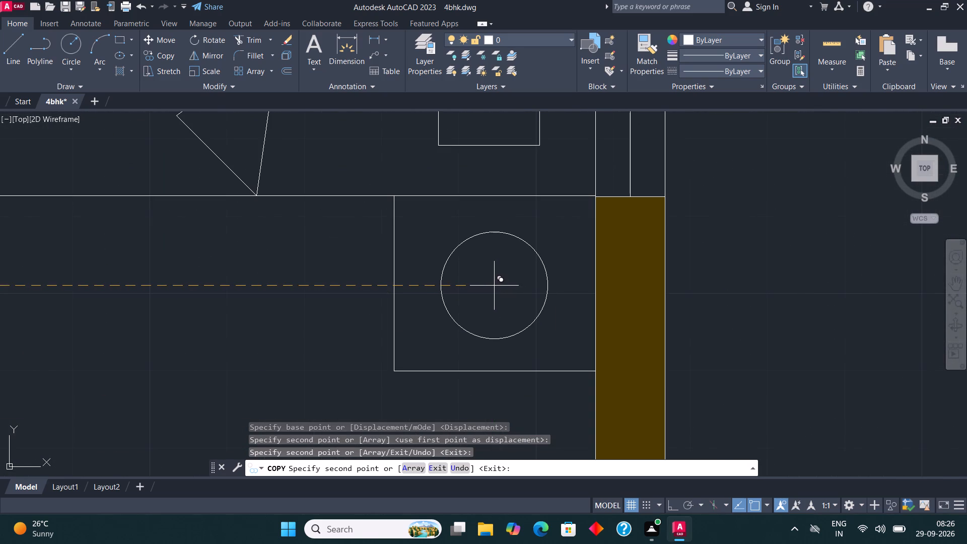
left_click(495, 286)
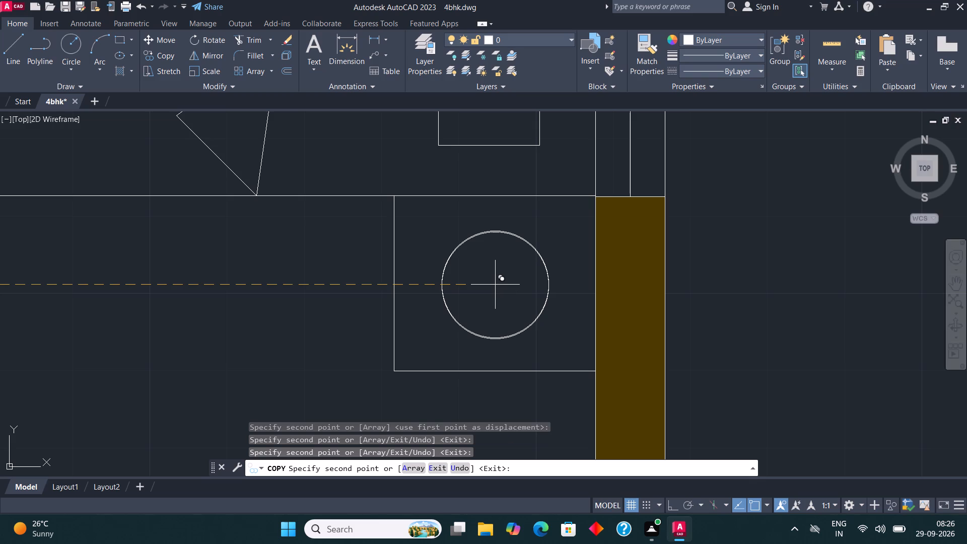
Place further copies of the circle on both bedside tables of the lower-right bedroom.
scroll(543, 253, "down", 4)
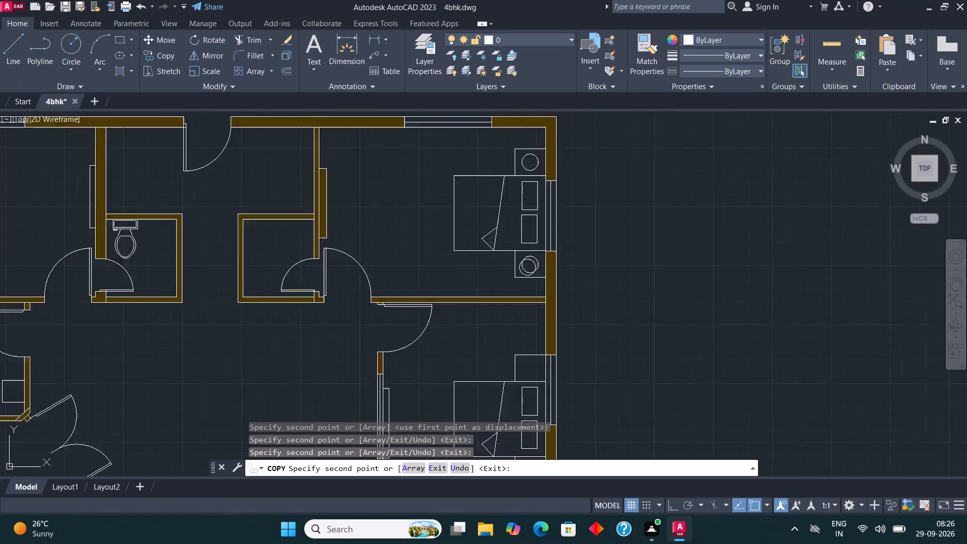
scroll(527, 268, "down", 4)
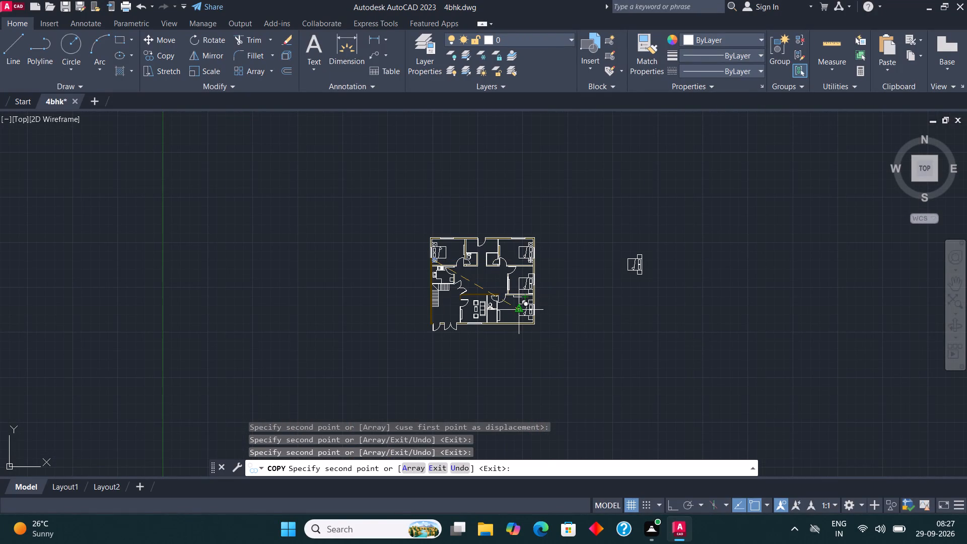
scroll(515, 316, "down", 1)
scroll(514, 308, "up", 4)
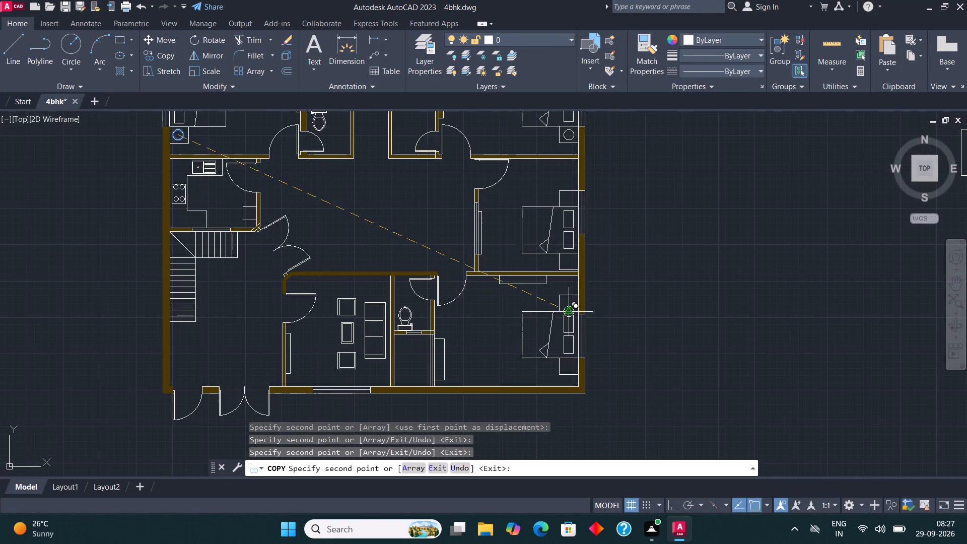
scroll(569, 311, "up", 5)
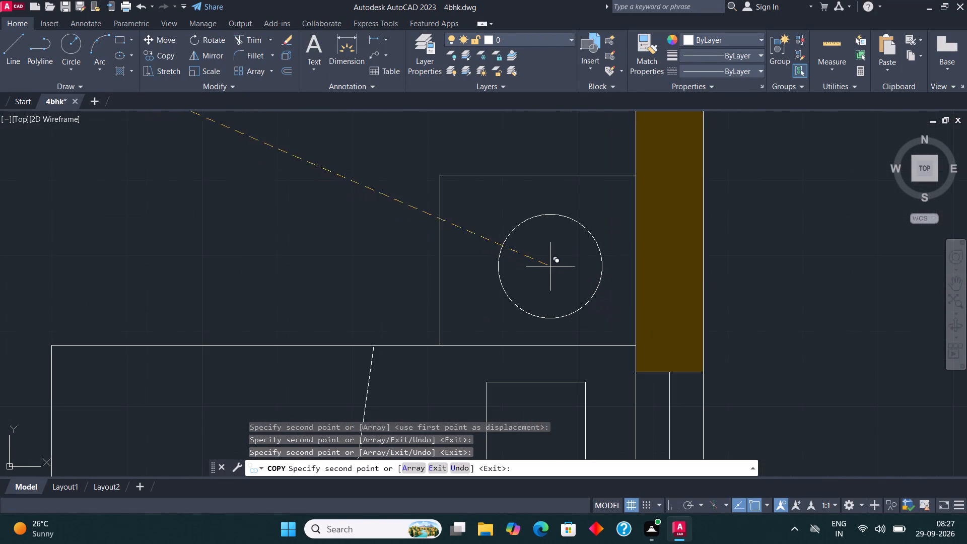
left_click(541, 259)
scroll(540, 227, "down", 3)
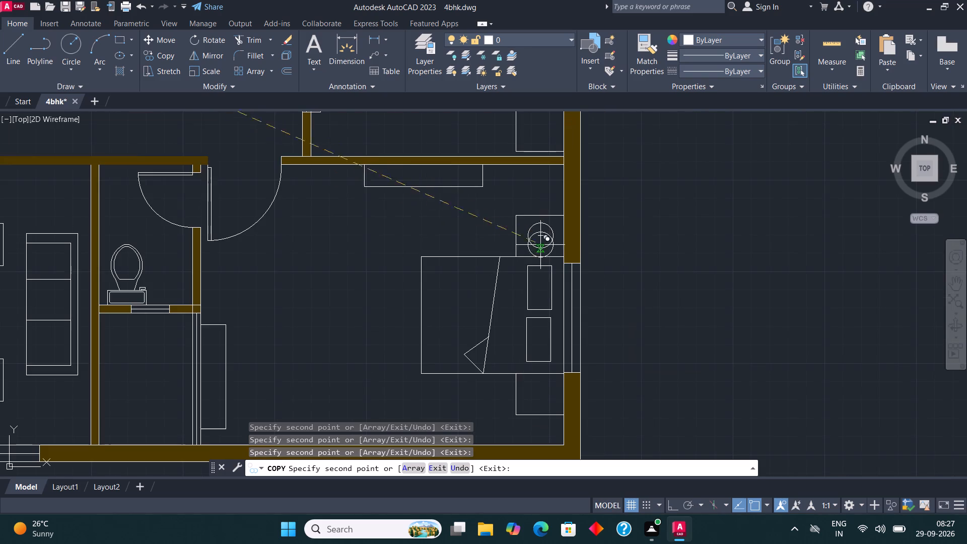
scroll(558, 406, "up", 3)
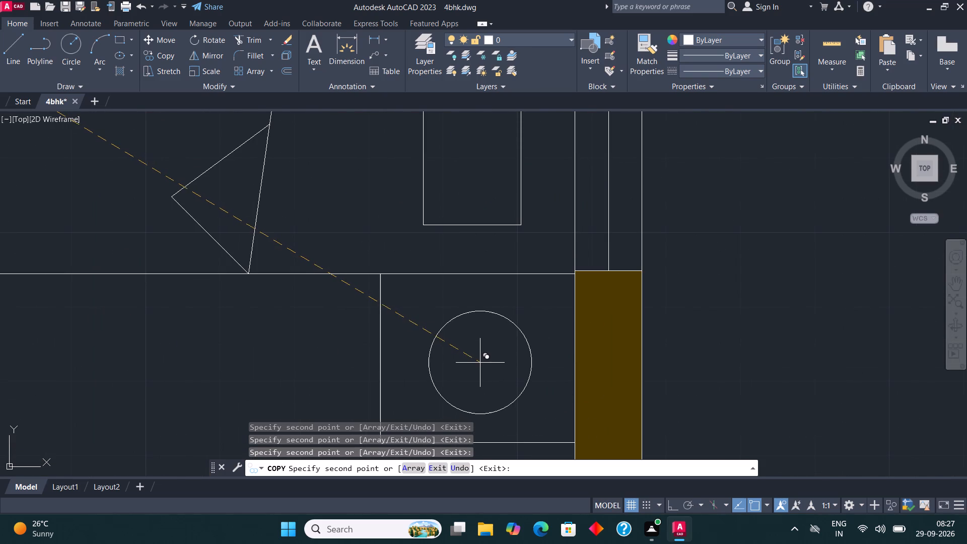
left_click(479, 360)
Place the last copies of the circle on both bedside tables of the middle-right bedroom and finish copying.
scroll(686, 296, "down", 4)
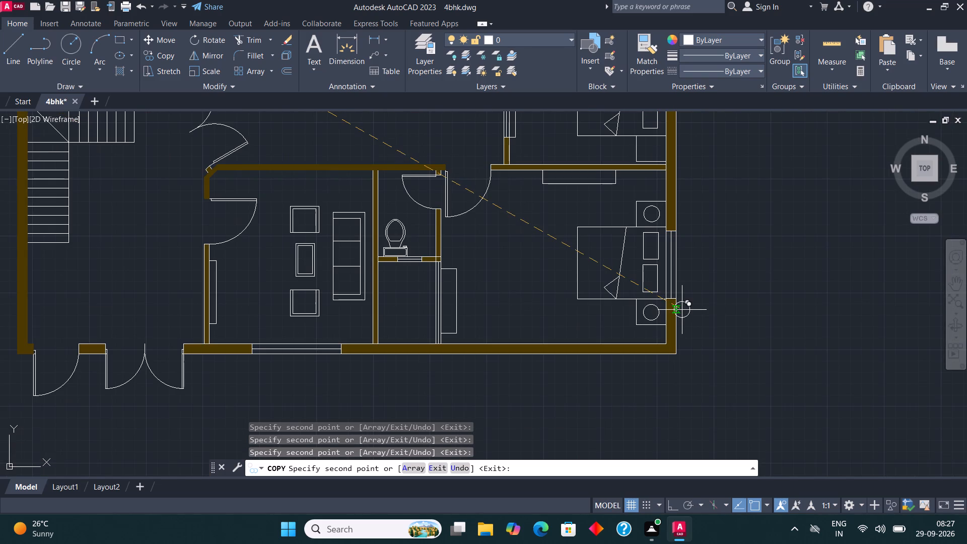
scroll(669, 358, "down", 1)
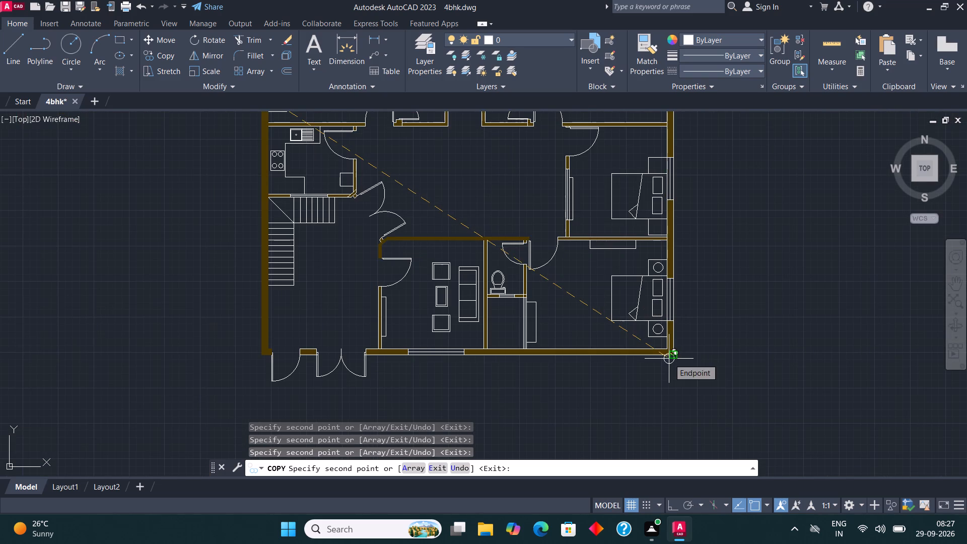
scroll(660, 160, "up", 4)
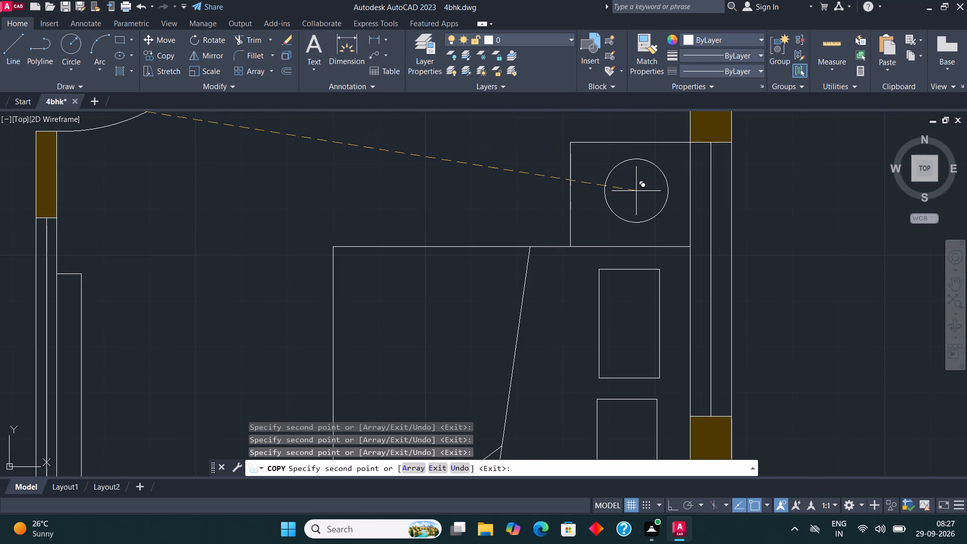
left_click(630, 192)
scroll(624, 179, "down", 4)
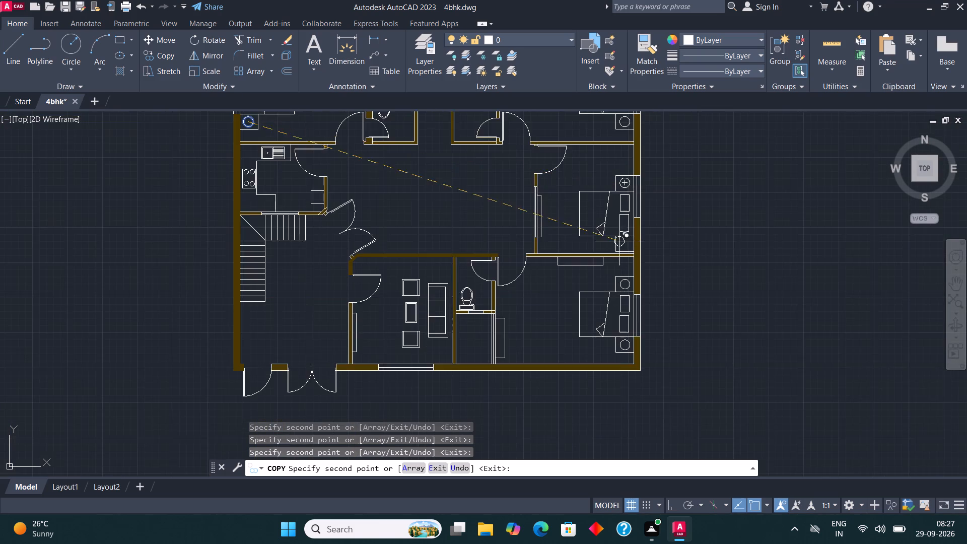
scroll(616, 241, "up", 4)
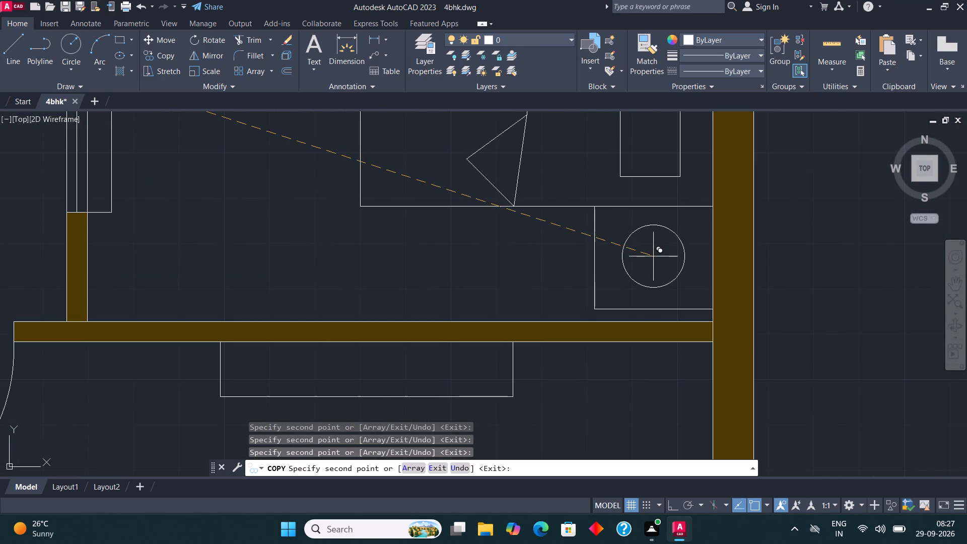
left_click(653, 256)
scroll(630, 337, "down", 4)
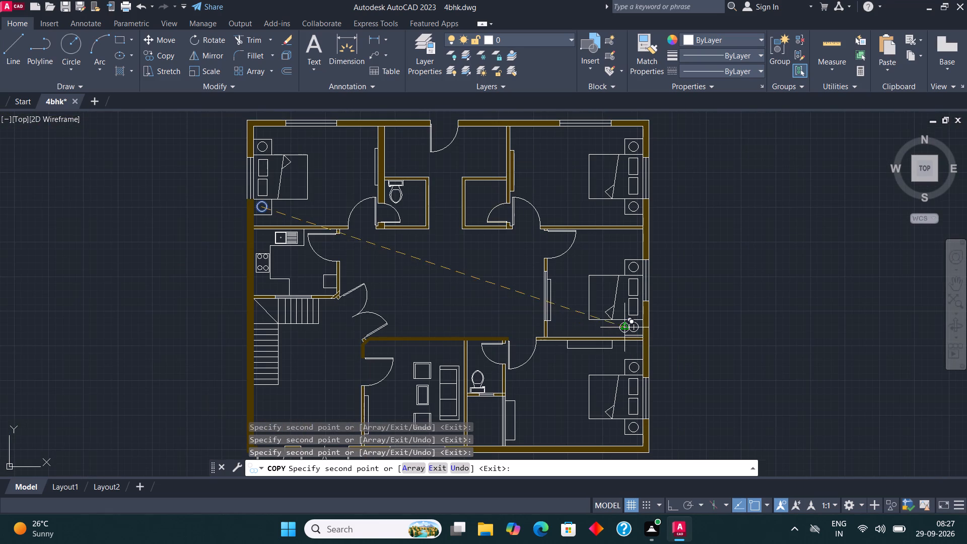
key("space")
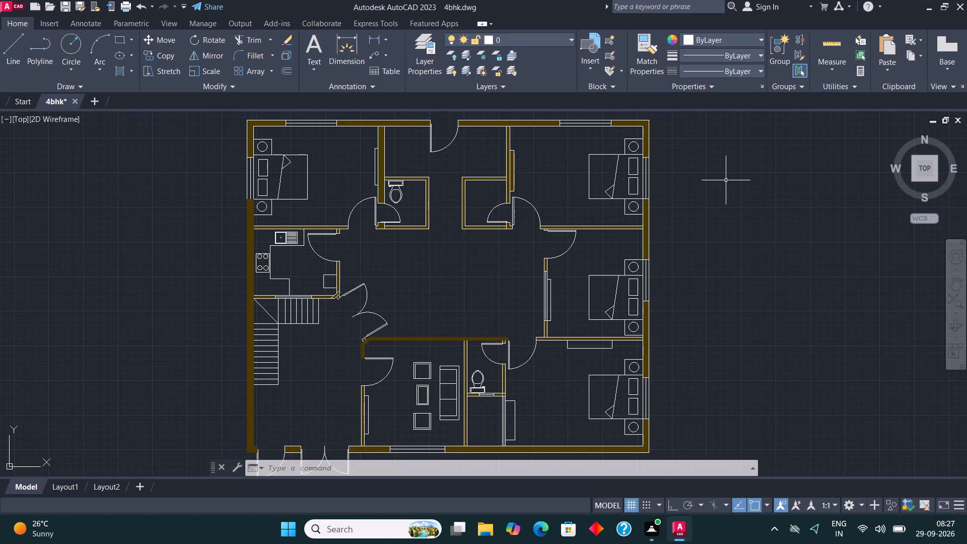
Copy the sofa, two armchairs and centre table from the lower living room straight up into the central hall.
scroll(712, 164, "down", 2)
scroll(589, 314, "up", 2)
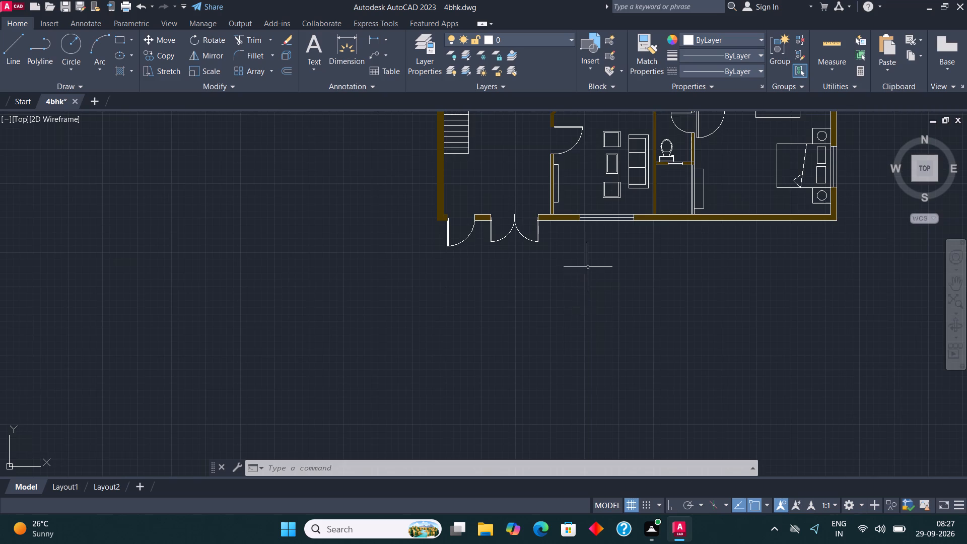
scroll(587, 270, "down", 1)
scroll(612, 180, "up", 3)
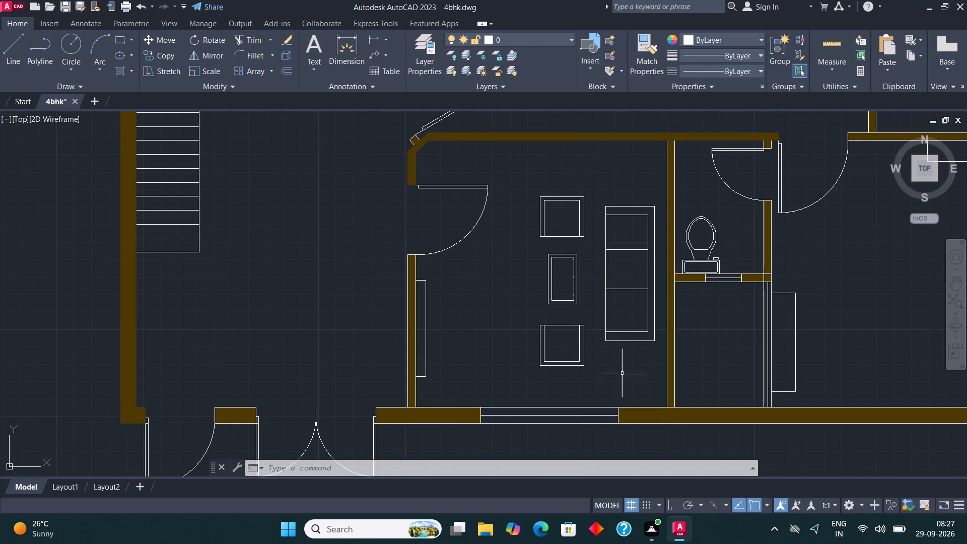
left_click(657, 367)
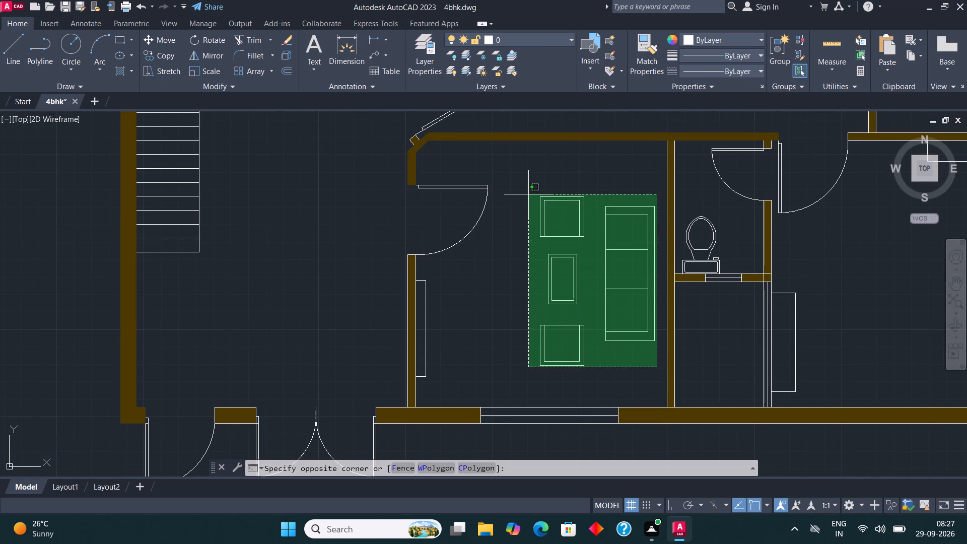
left_click(526, 189)
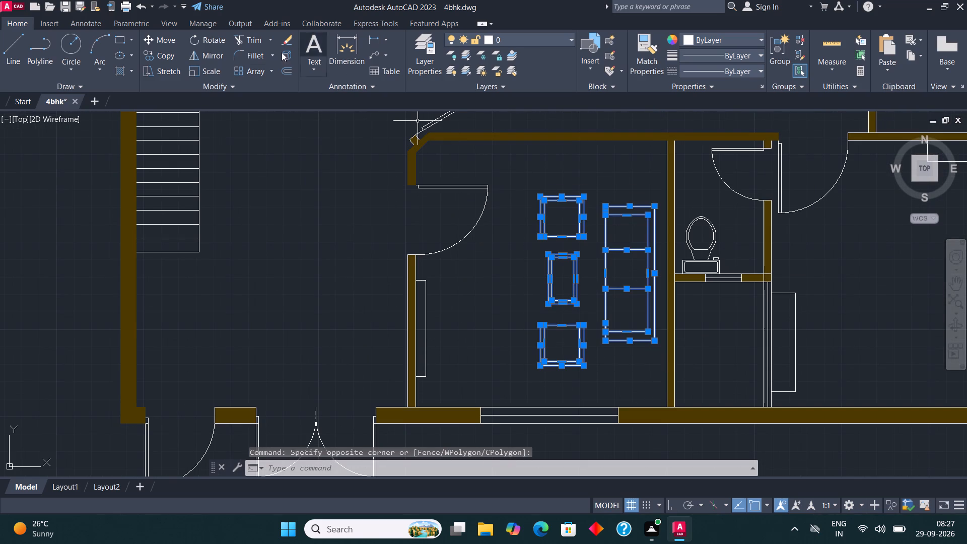
left_click(173, 54)
left_click(589, 297)
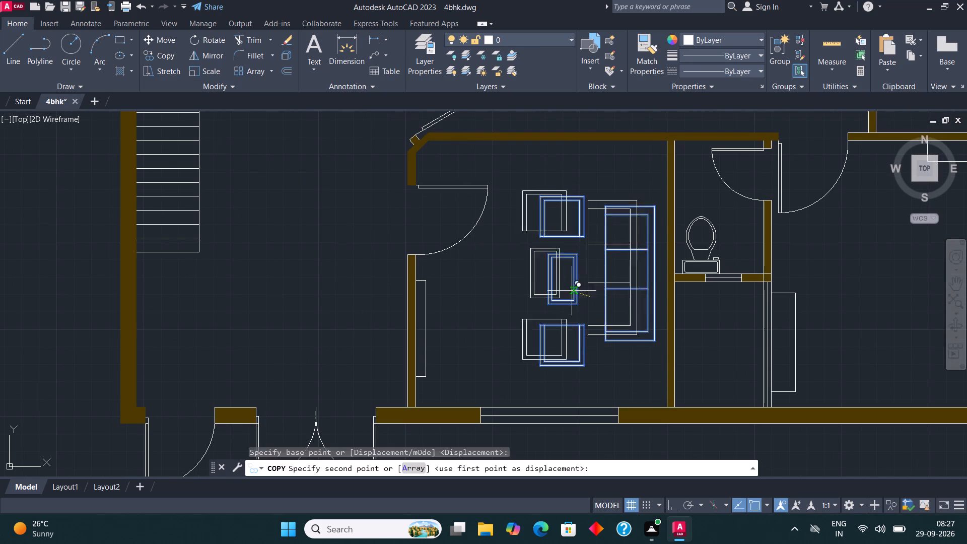
scroll(480, 251, "down", 3)
scroll(505, 197, "up", 1)
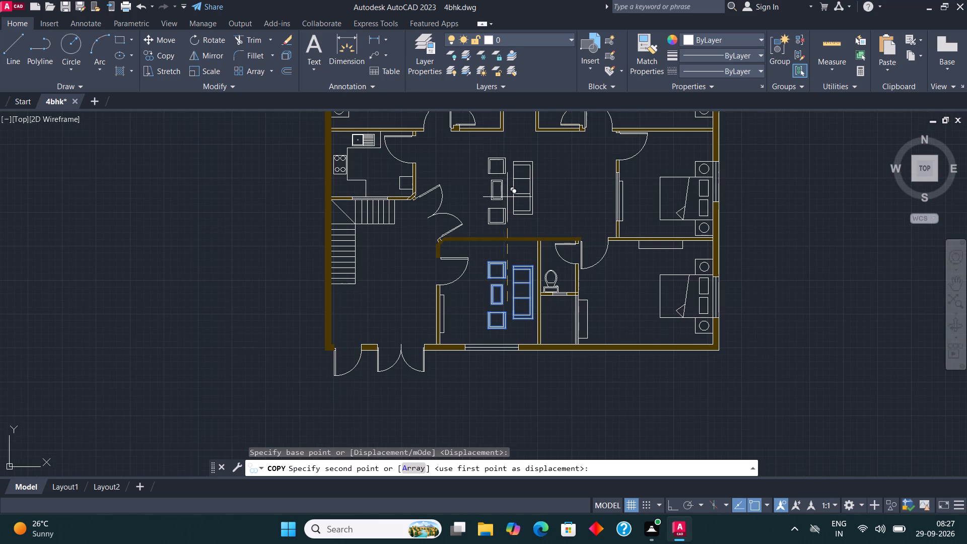
left_click(510, 194)
key("space")
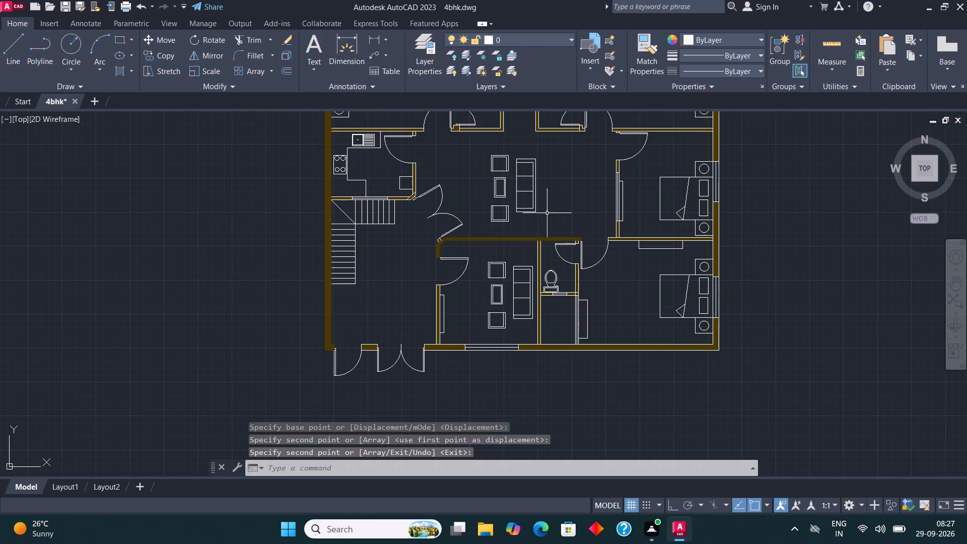
Rotate the copied sofa set in the central hall 90° counterclockwise, with Ortho on, so the sofa lies above the armchairs.
left_click(545, 226)
left_click(474, 146)
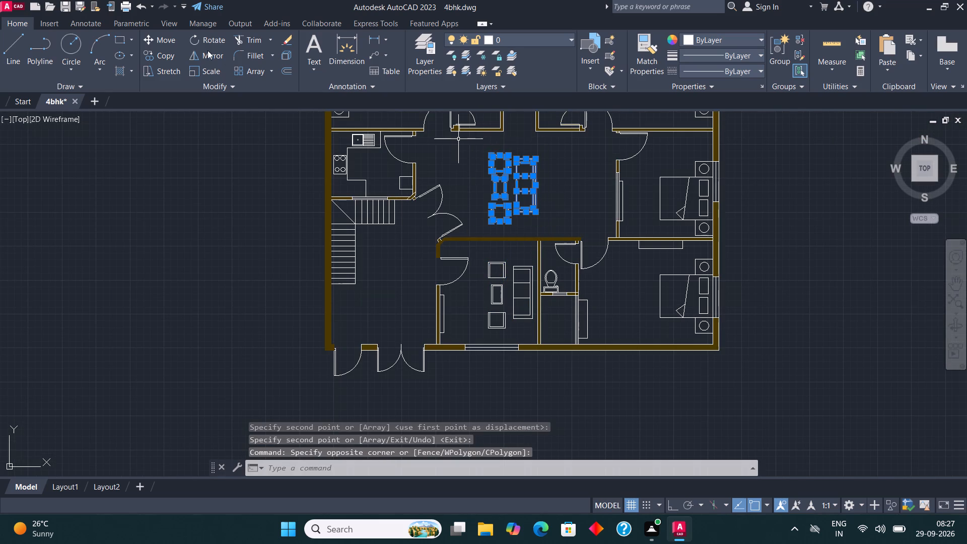
left_click(206, 40)
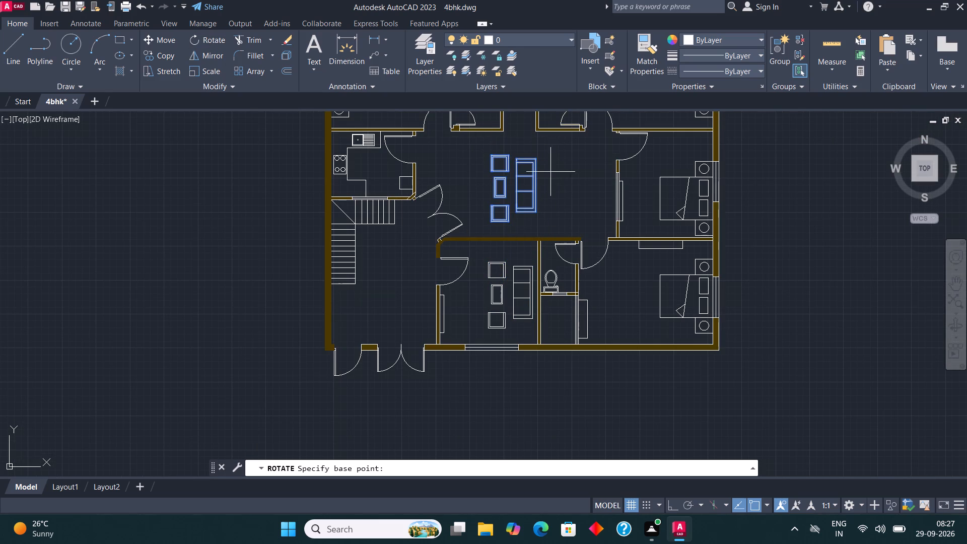
left_click(542, 187)
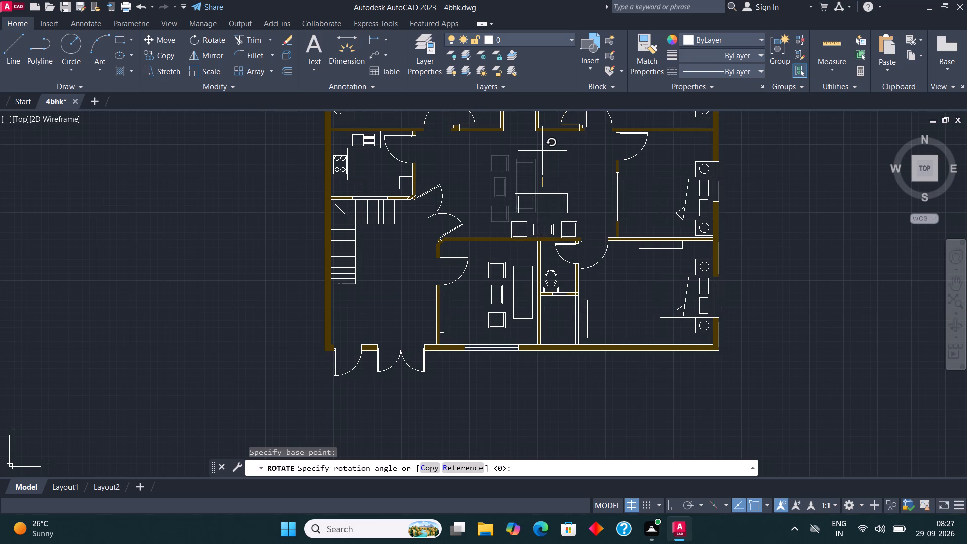
key("F8")
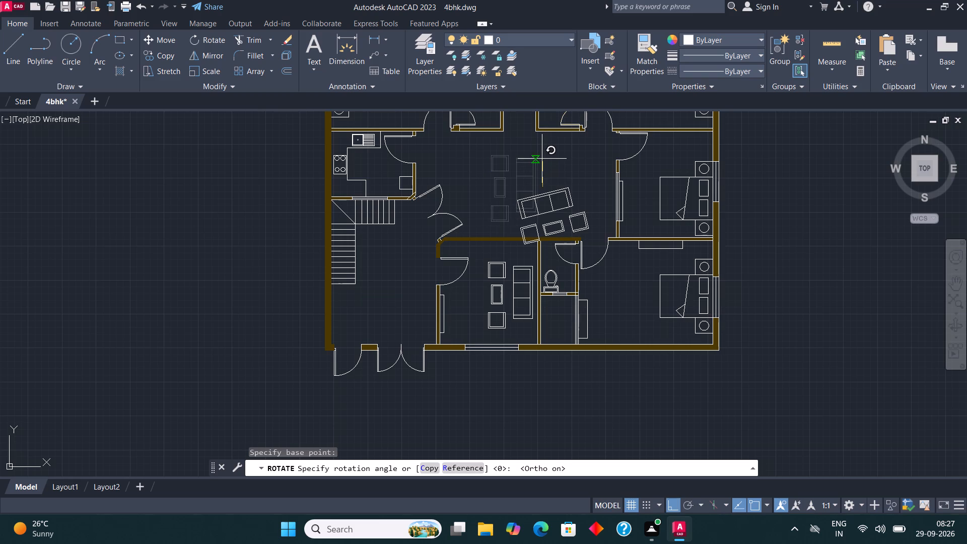
left_click(545, 160)
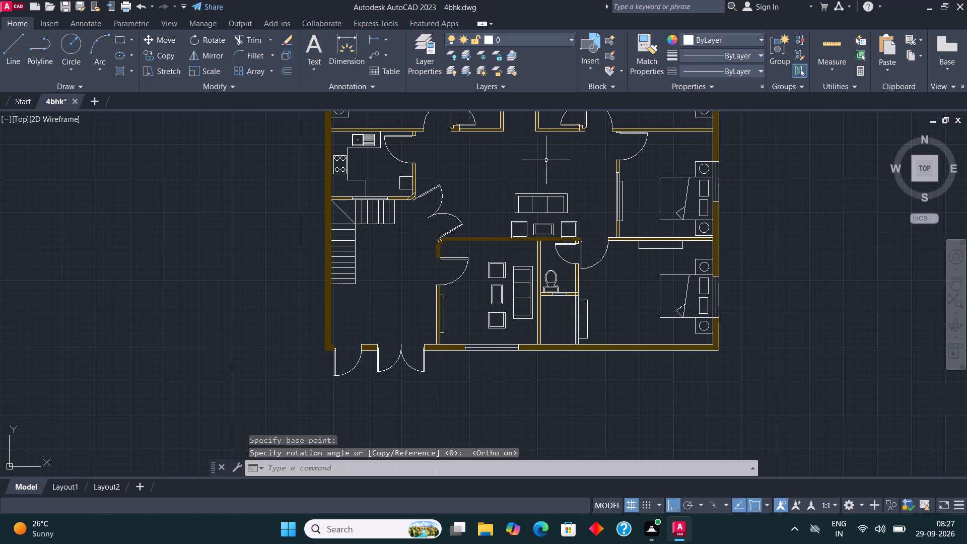
Move the whole sofa set, including the armchairs' short edge lines, up and slightly left into the open central hall, with Ortho off.
scroll(552, 179, "up", 3)
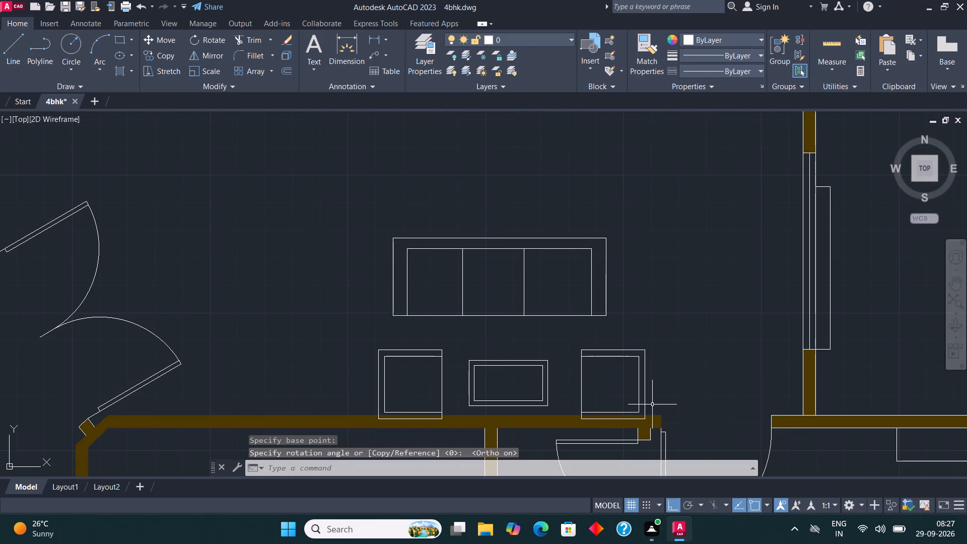
left_click(658, 400)
left_click(330, 173)
scroll(467, 193, "down", 2)
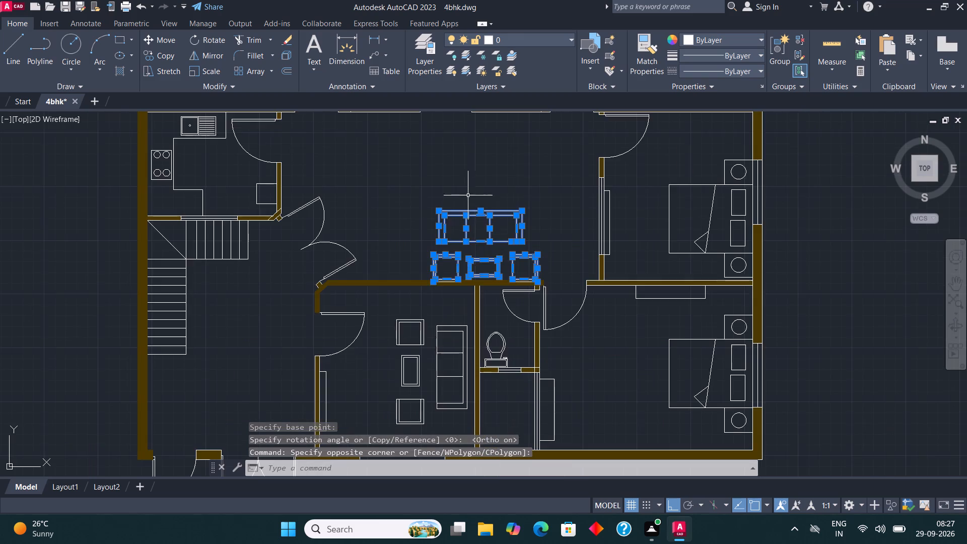
scroll(455, 274, "up", 4)
left_click(428, 325)
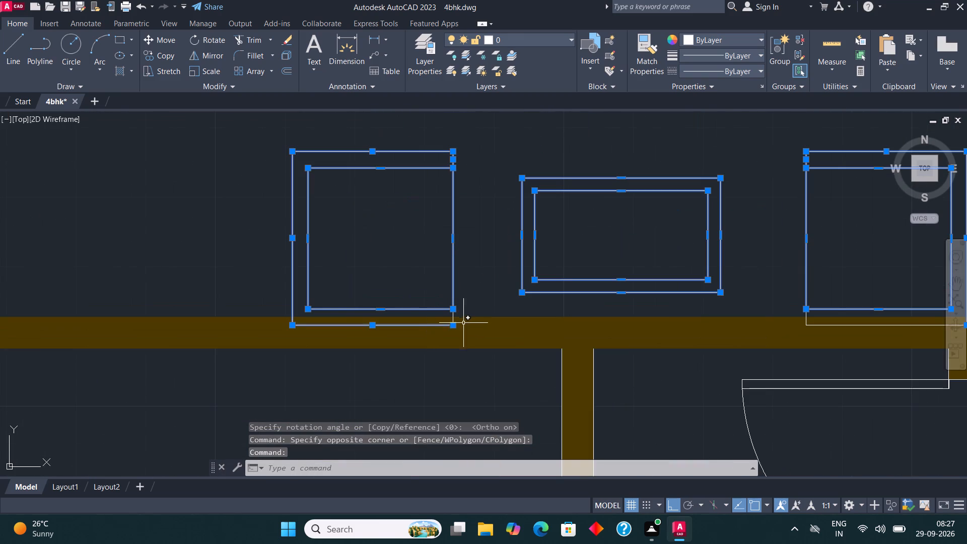
left_click(454, 317)
scroll(440, 309, "down", 2)
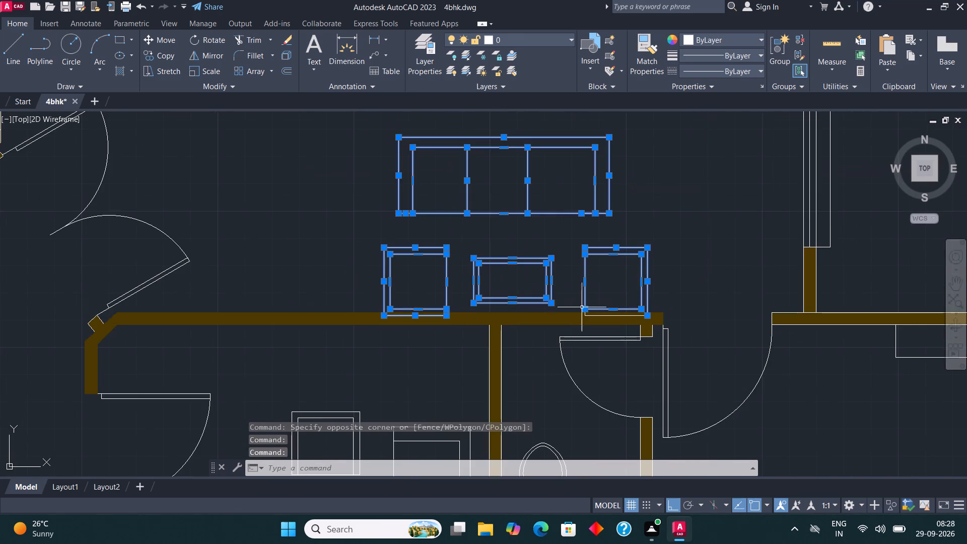
scroll(604, 313, "up", 3)
left_click(607, 320)
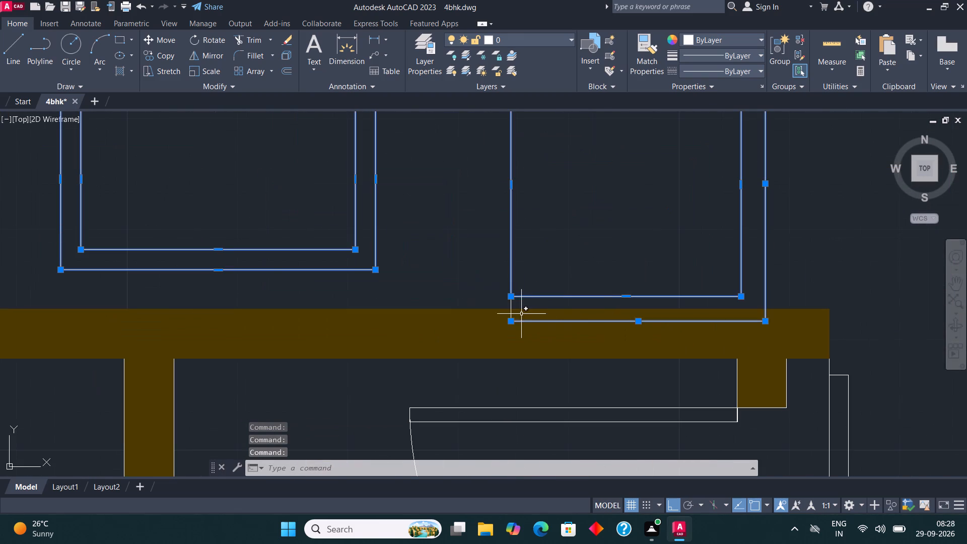
left_click(510, 307)
scroll(540, 335, "down", 4)
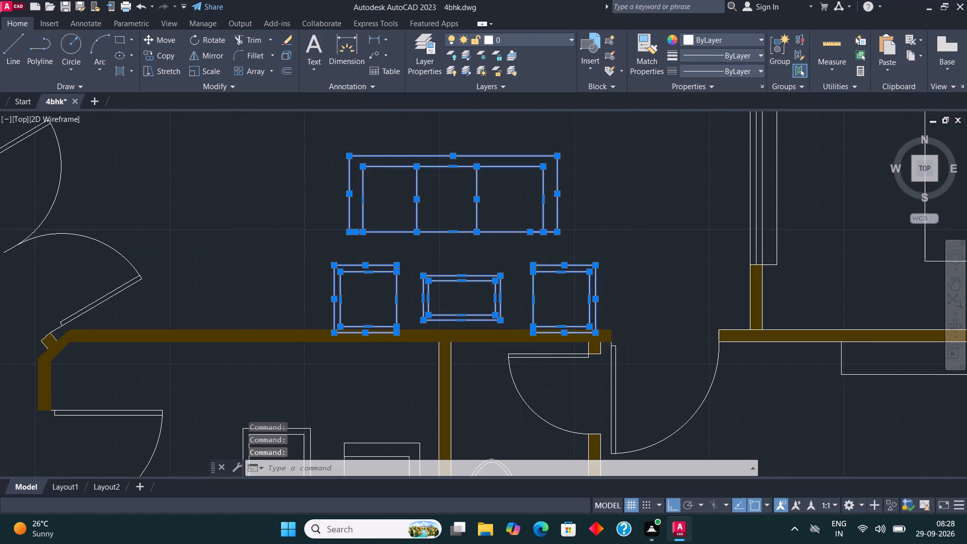
left_click(156, 43)
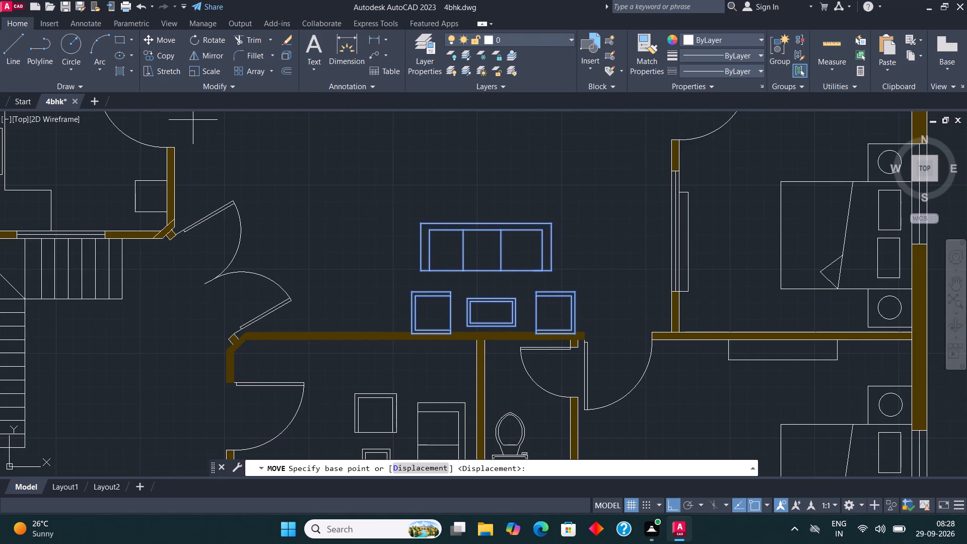
left_click(508, 288)
scroll(508, 289, "down", 2)
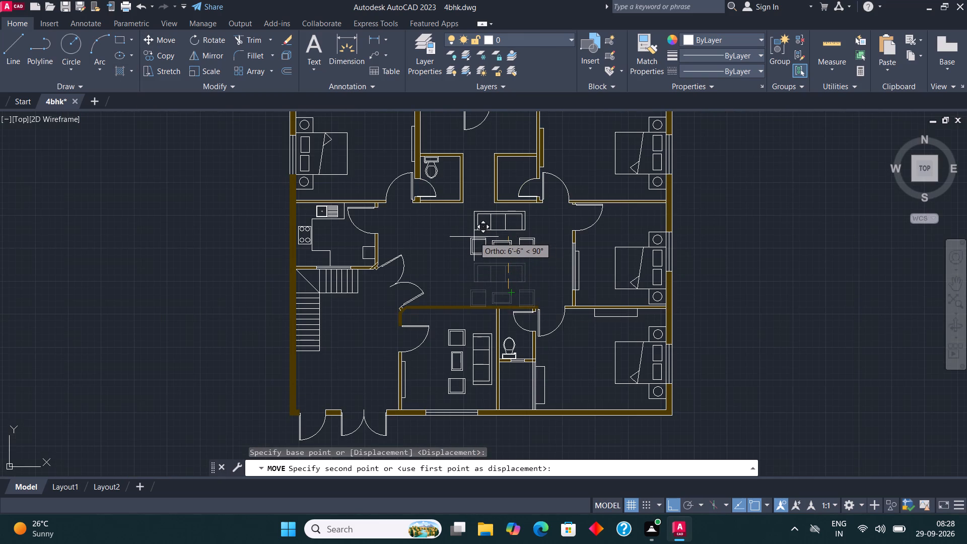
key("F8")
scroll(473, 237, "up", 2)
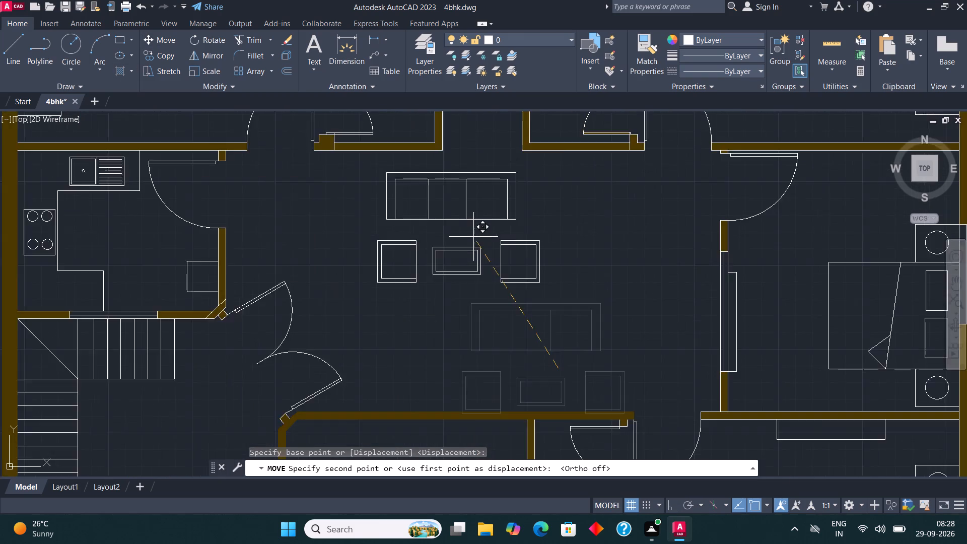
scroll(473, 237, "down", 2)
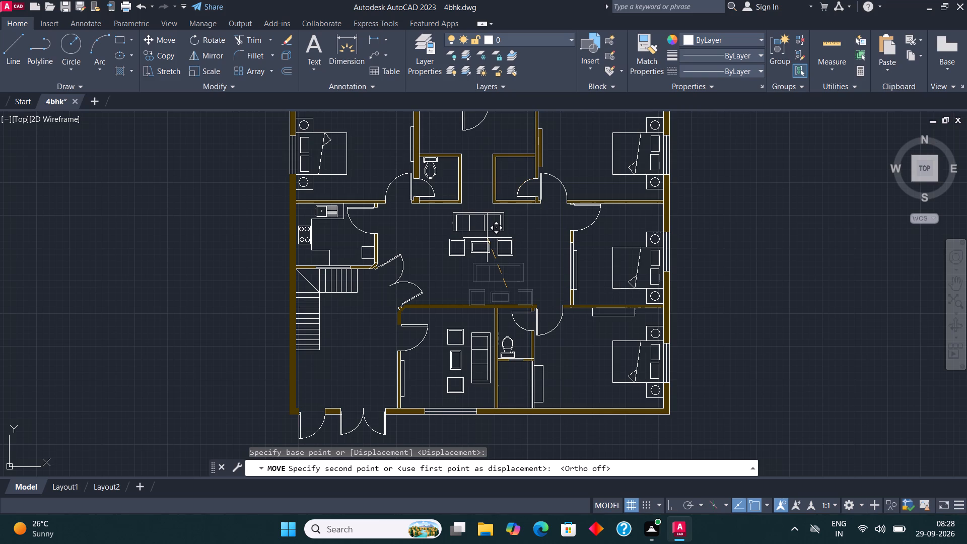
left_click(490, 238)
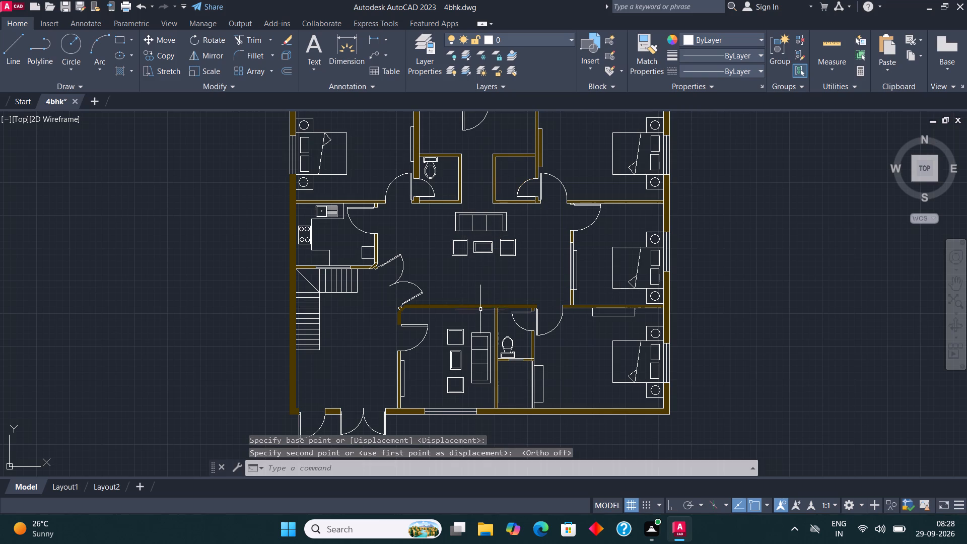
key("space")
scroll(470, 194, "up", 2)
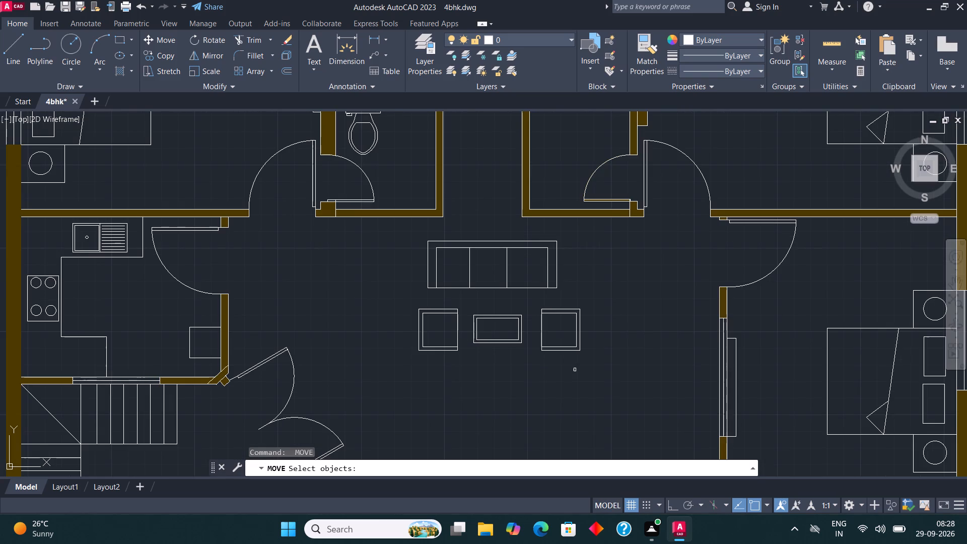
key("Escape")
Scale the central hall's sofa, armchairs and centre table up slightly from a base point between the sofa and the table.
left_click(574, 373)
left_click(398, 241)
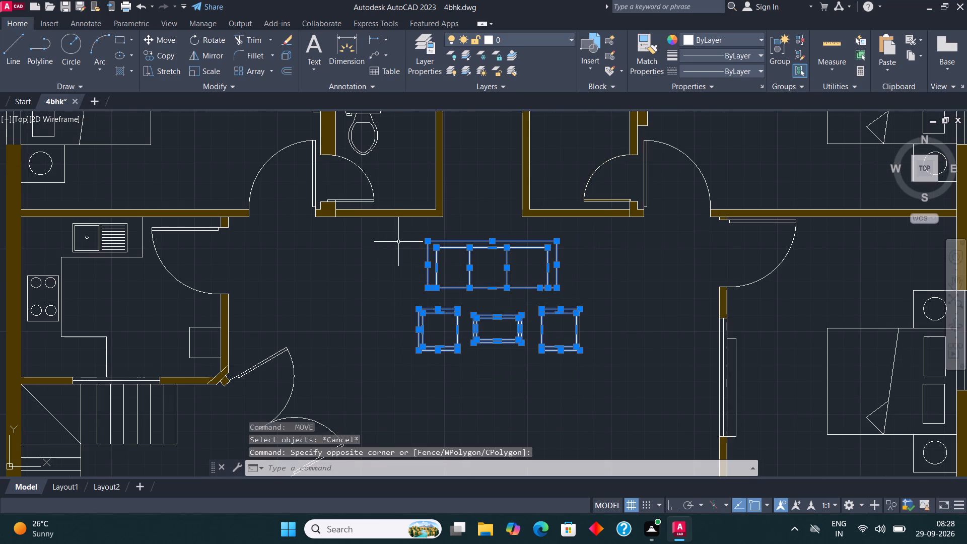
left_click(642, 392)
left_click(404, 234)
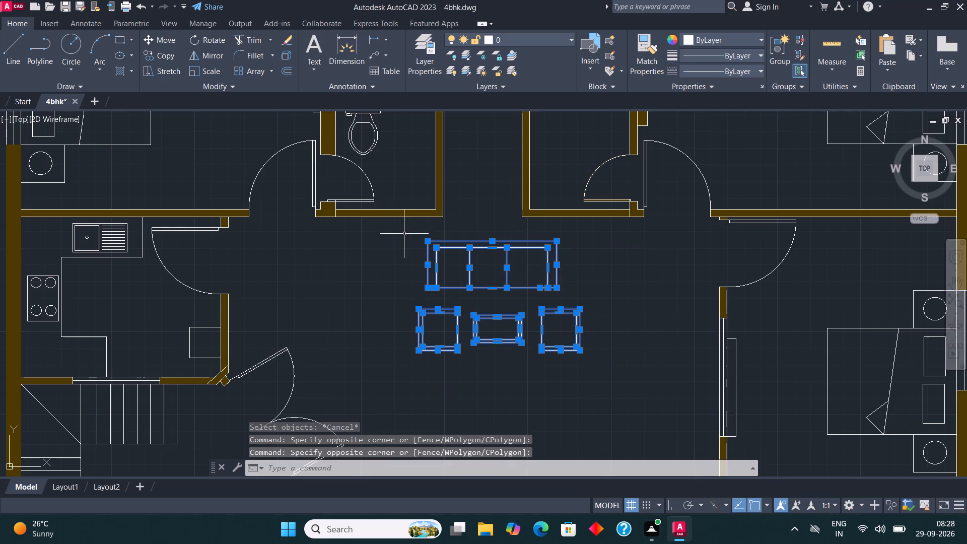
left_click(208, 72)
left_click(478, 303)
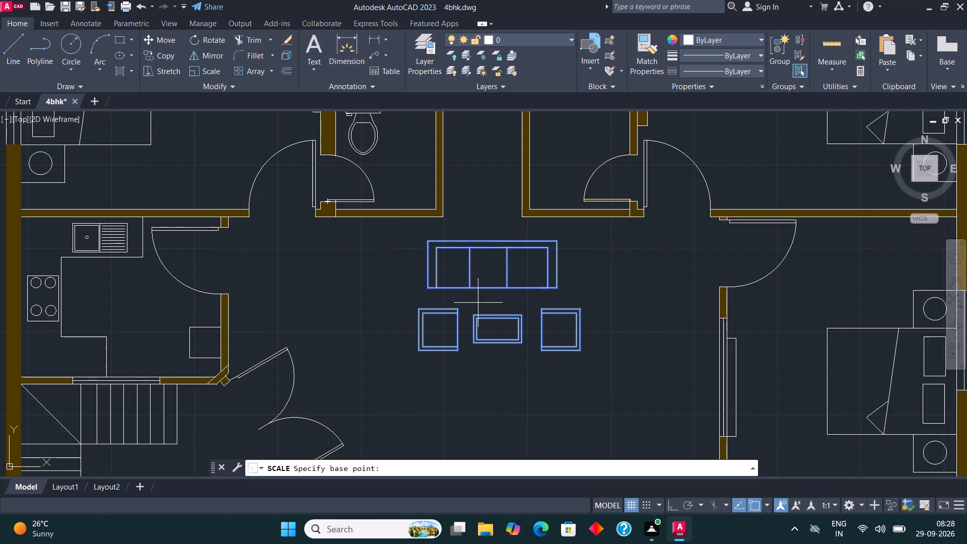
left_click(559, 358)
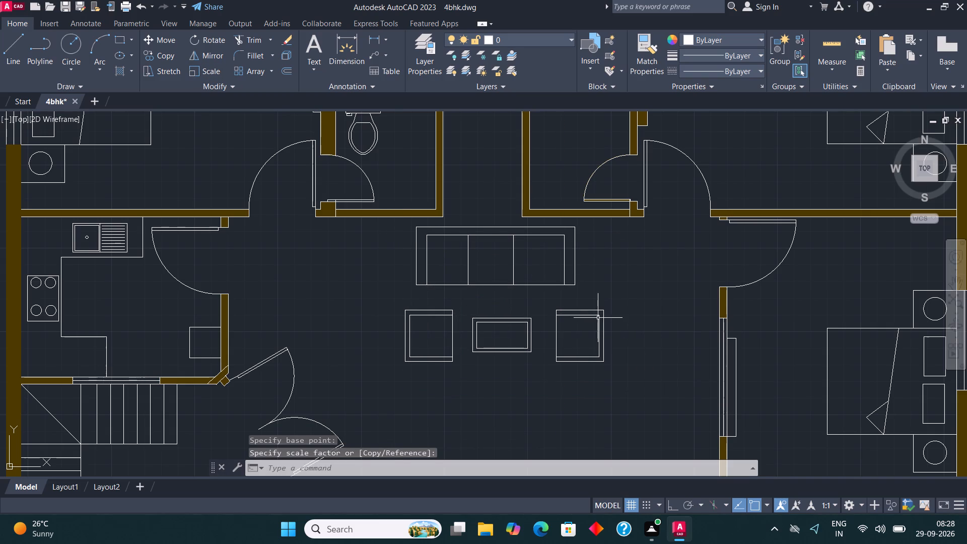
Move the right armchair of the central hall's sofa set slightly left, closer to the centre table.
scroll(553, 247, "down", 2)
scroll(525, 287, "up", 2)
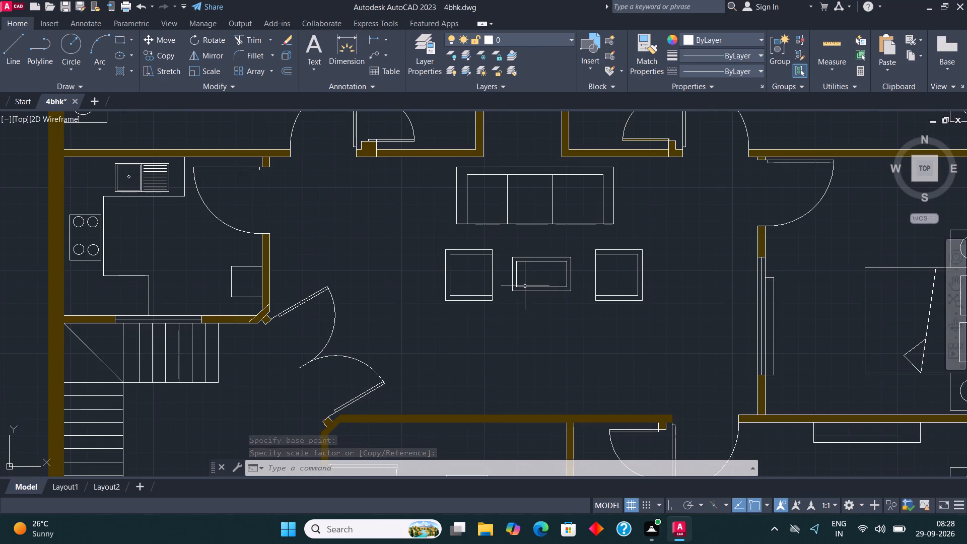
scroll(504, 266, "up", 1)
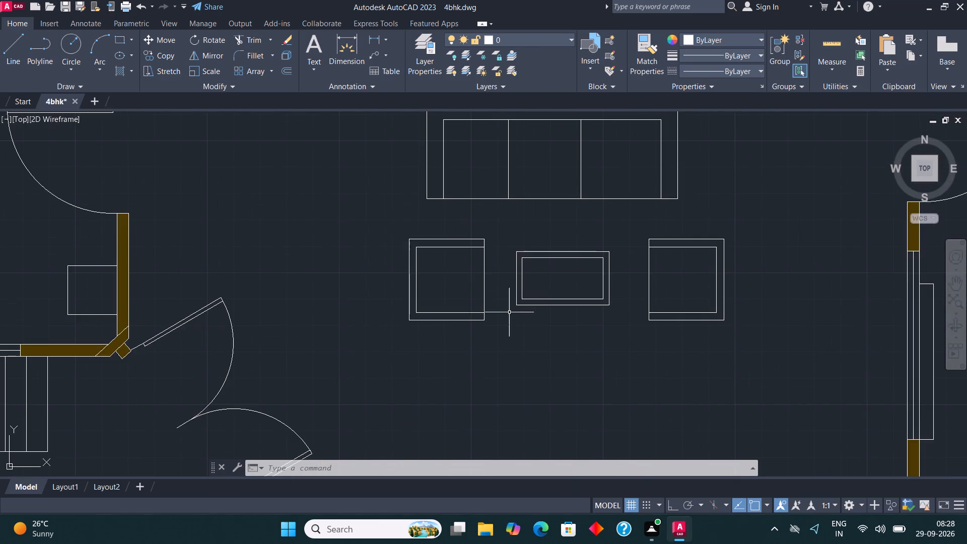
scroll(514, 353, "down", 3)
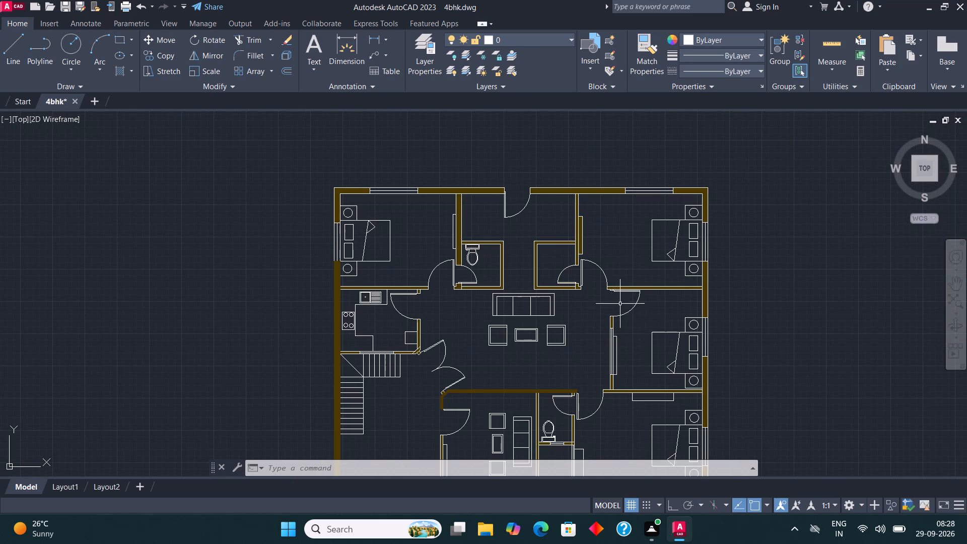
scroll(520, 373, "up", 3)
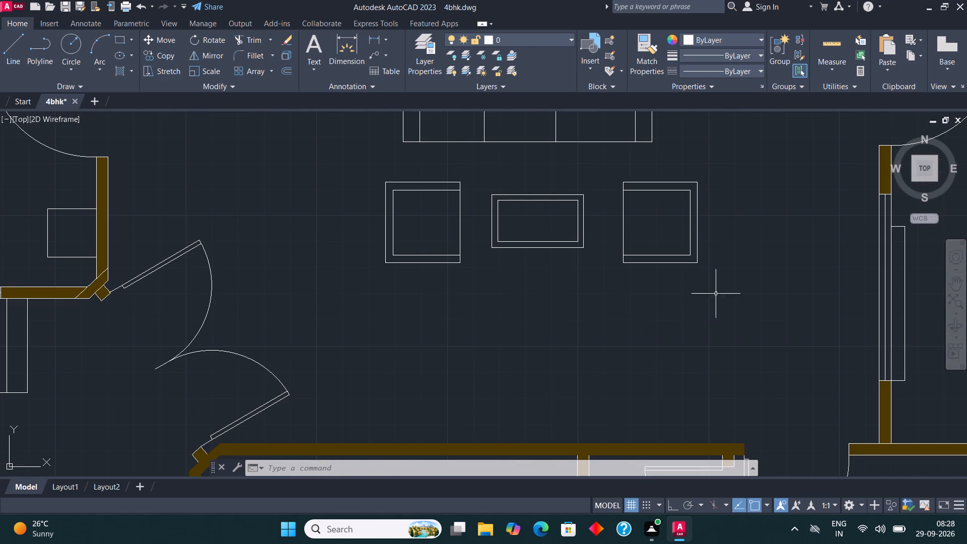
left_click(719, 288)
left_click(613, 170)
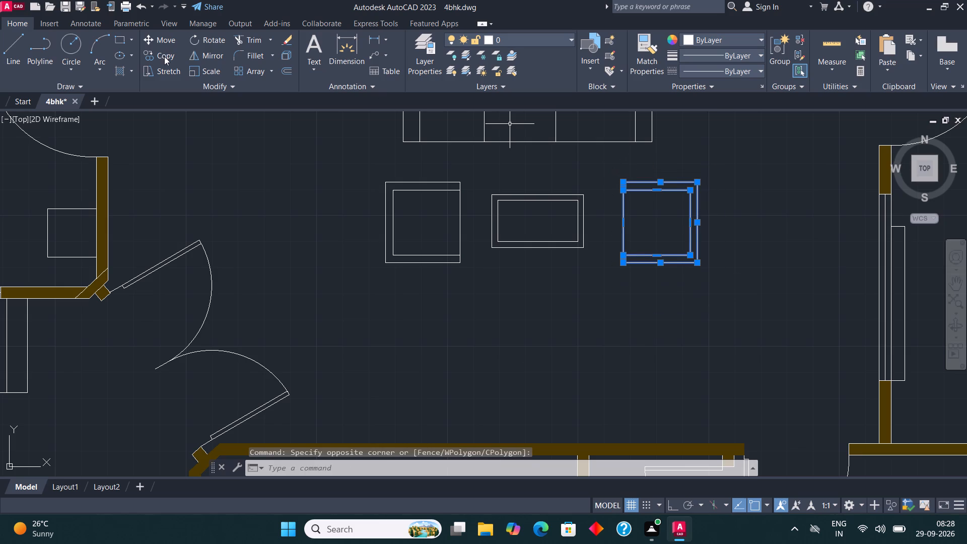
left_click(163, 43)
left_click(669, 213)
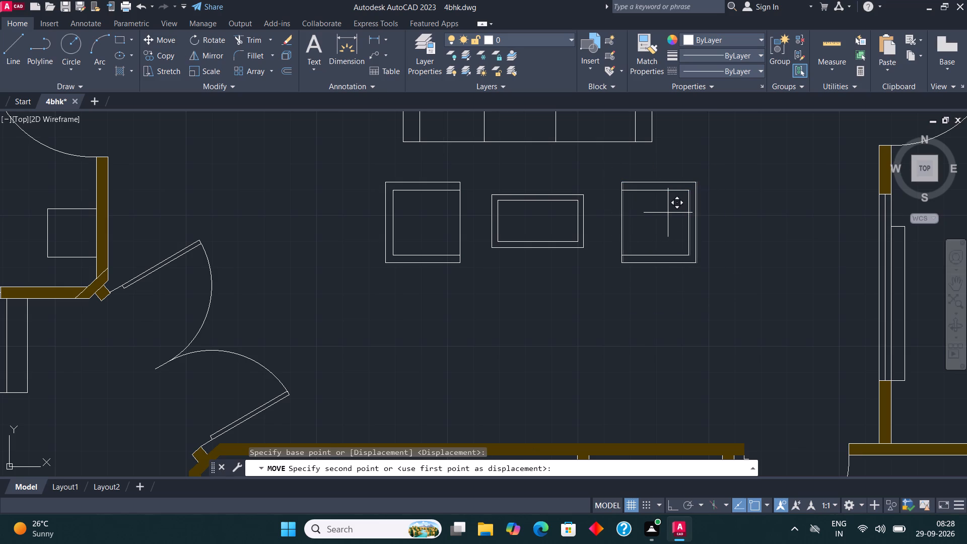
left_click(661, 212)
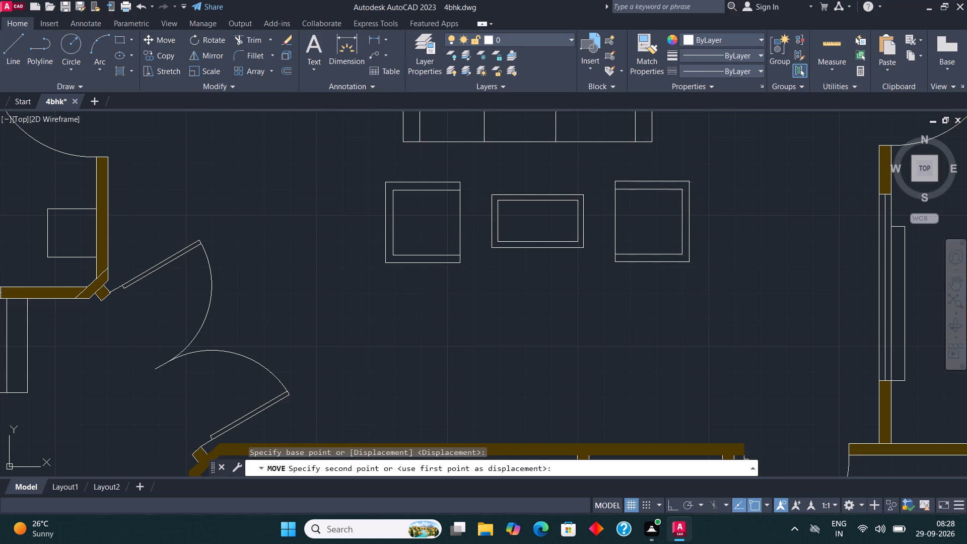
Trim away the hatch fill in the top outer wall on both sides of the entrance door, up to the neighbouring windows.
scroll(523, 315, "down", 3)
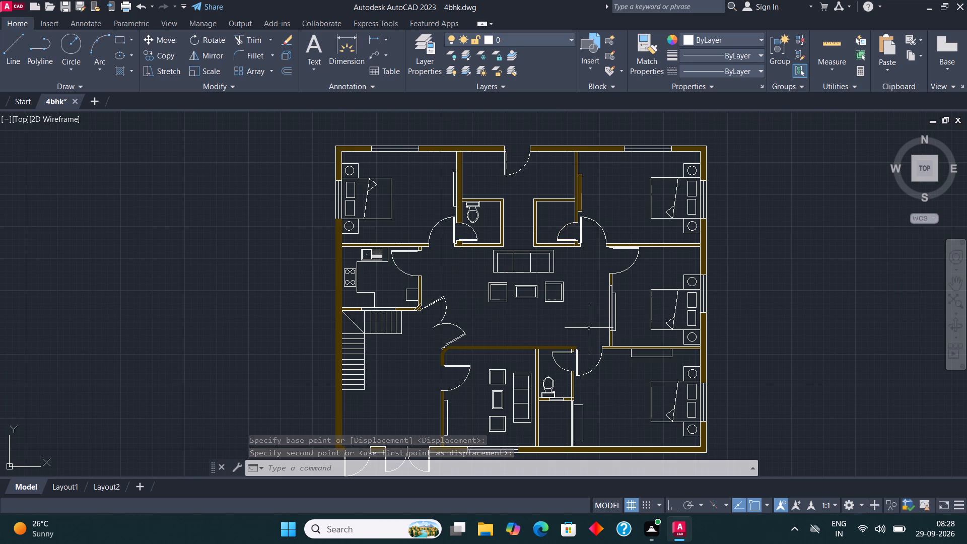
scroll(598, 310, "down", 1)
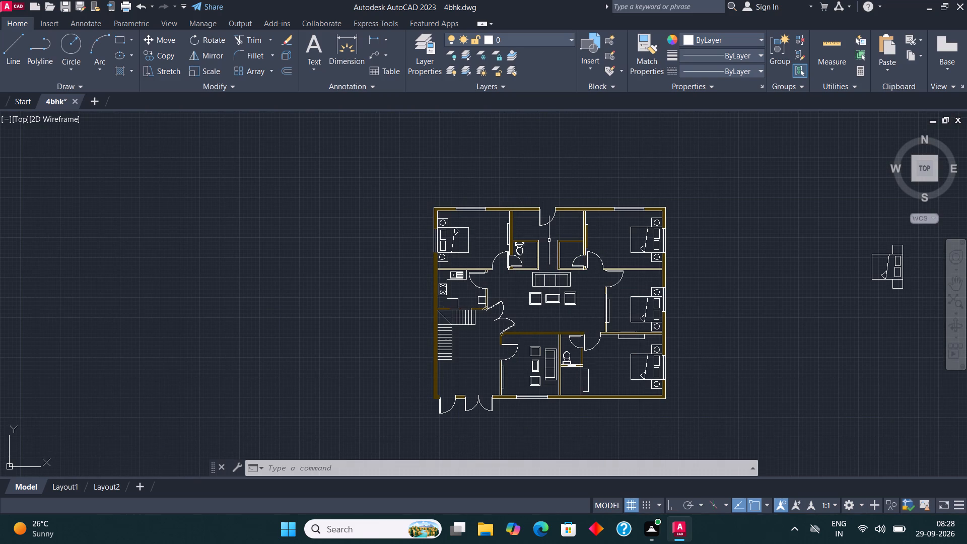
scroll(577, 241, "up", 1)
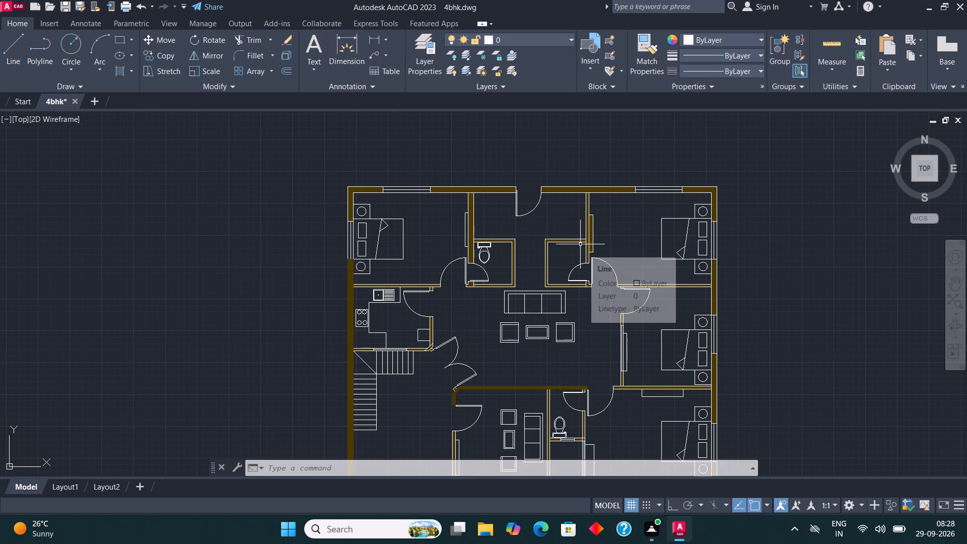
scroll(509, 177, "up", 1)
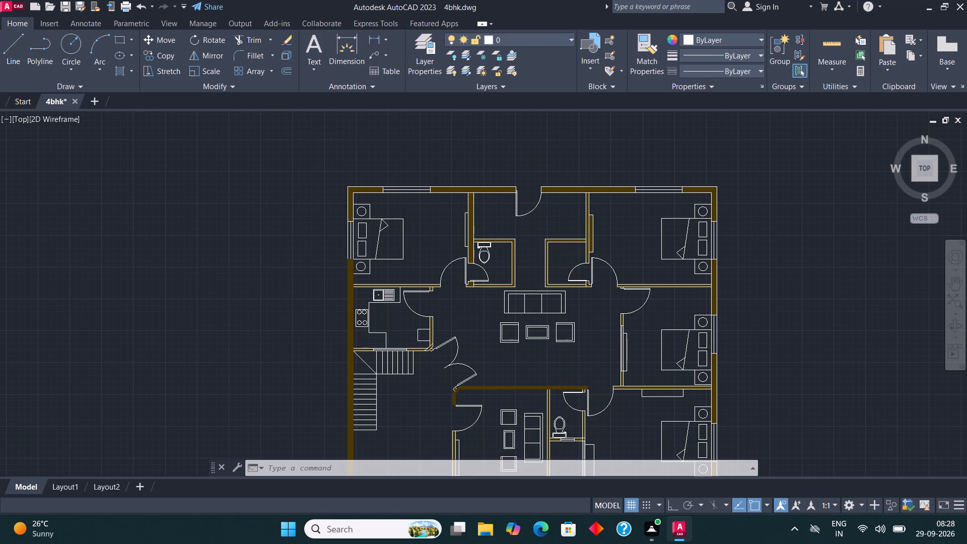
scroll(516, 176, "up", 1)
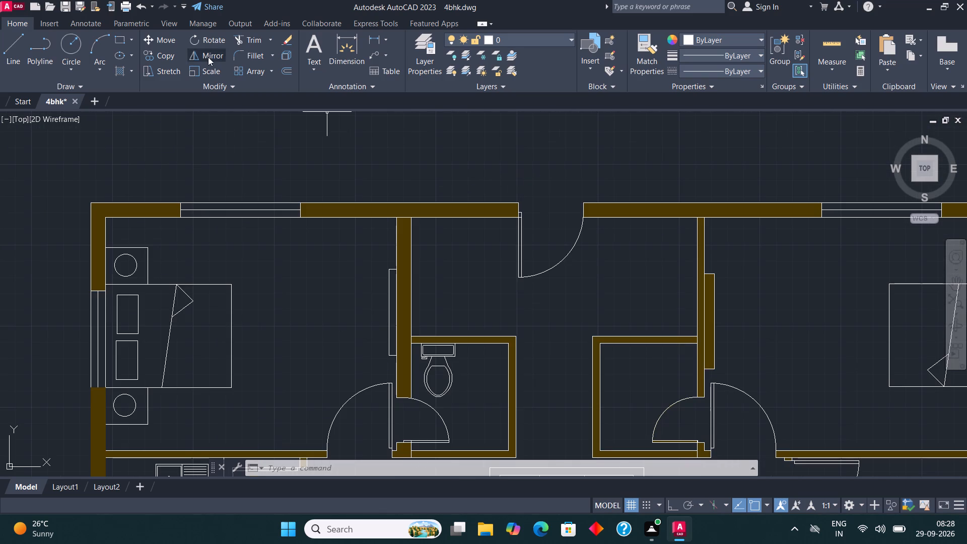
left_click(245, 42)
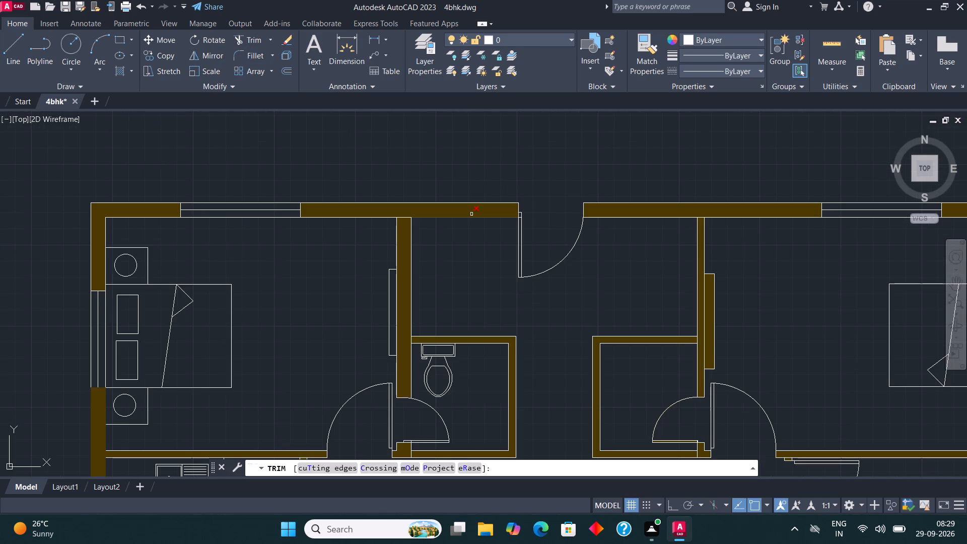
left_click(475, 207)
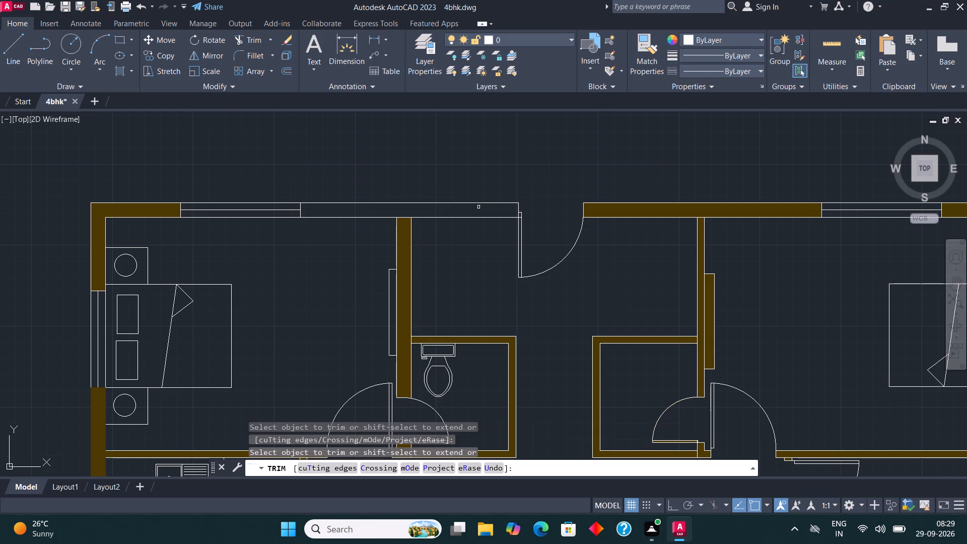
left_click(701, 215)
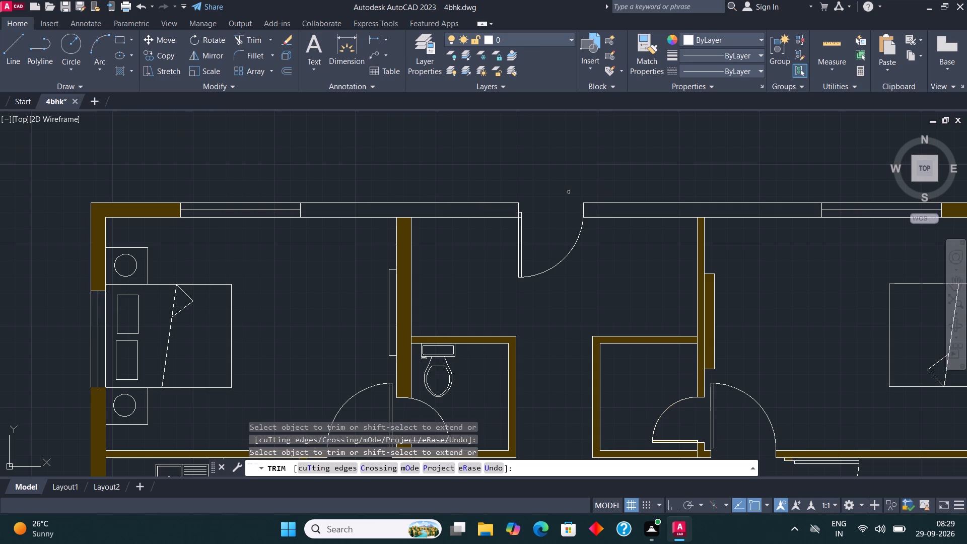
scroll(550, 191, "right", 1)
key("space")
key("Escape")
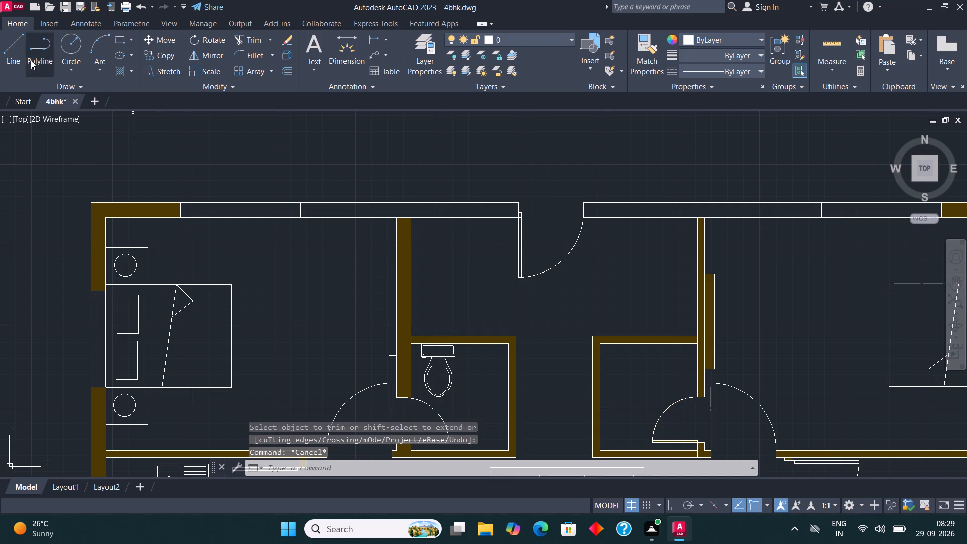
Draw two vertical lines across the top outer wall, extending the entrance-side faces of the partition walls on both sides.
left_click(16, 46)
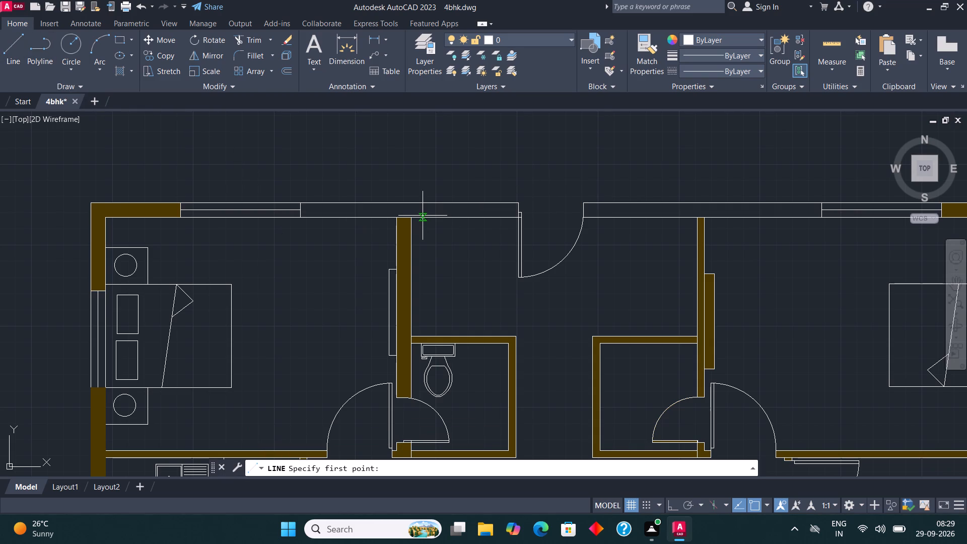
left_click(416, 216)
left_click(410, 180)
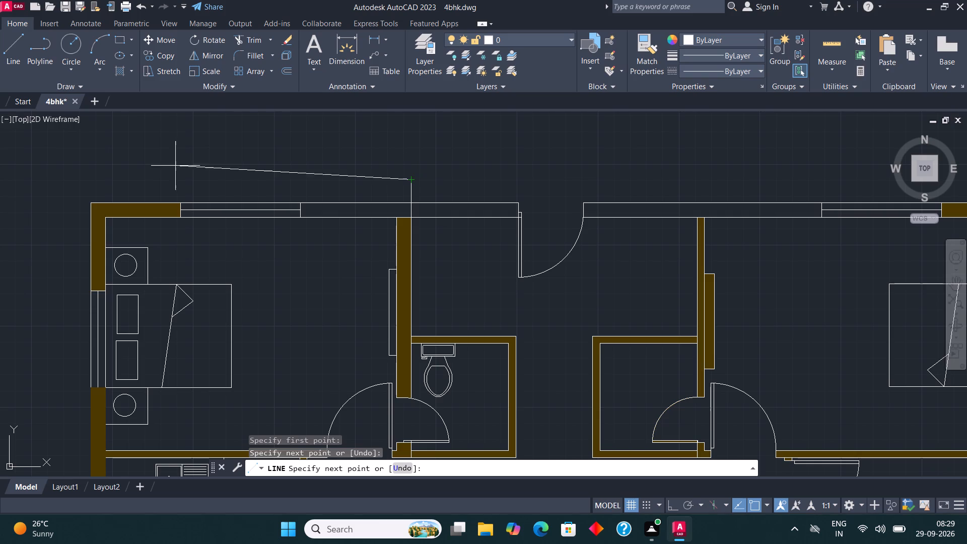
left_click(11, 47)
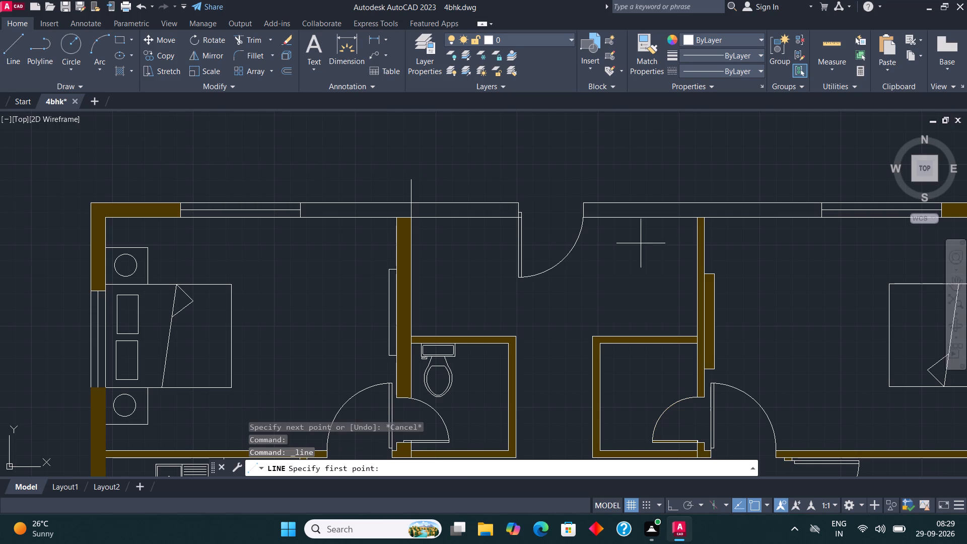
left_click(696, 220)
left_click(692, 174)
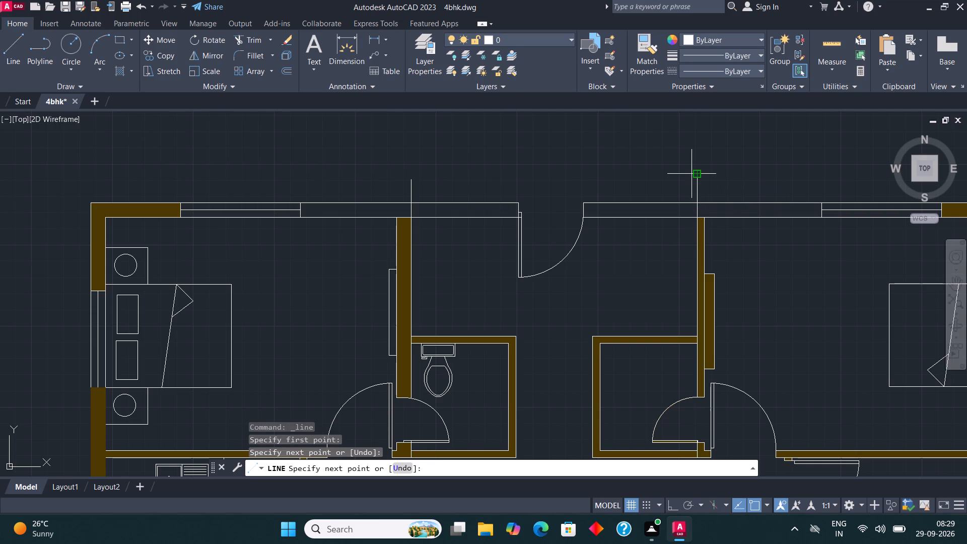
key("space")
Trim off the parts of the two new vertical lines that project above the top outer wall.
left_click(260, 39)
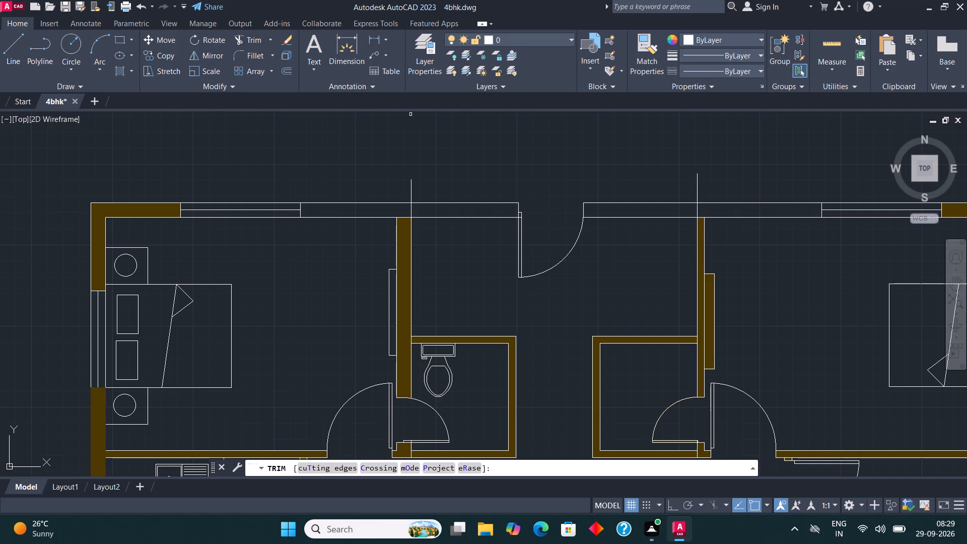
left_click(373, 193)
left_click(729, 172)
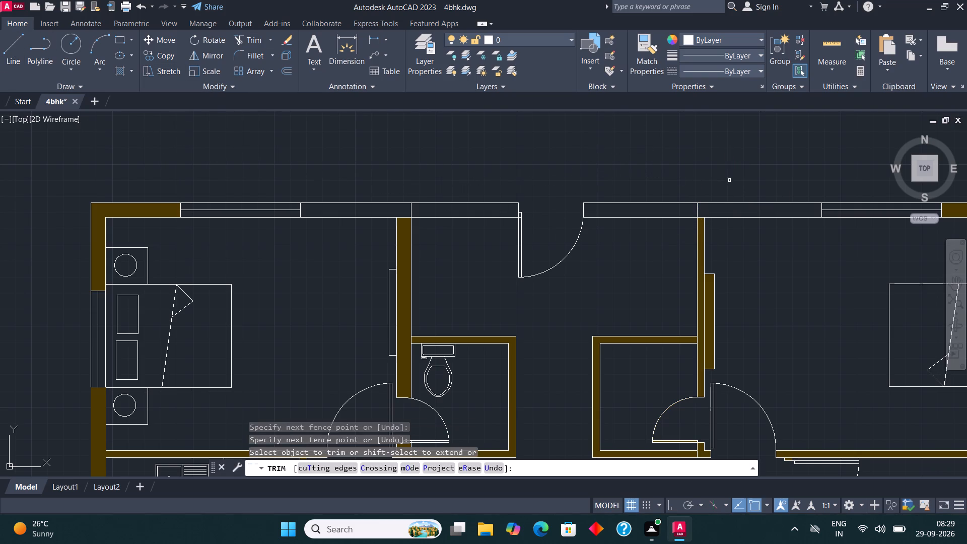
key("space")
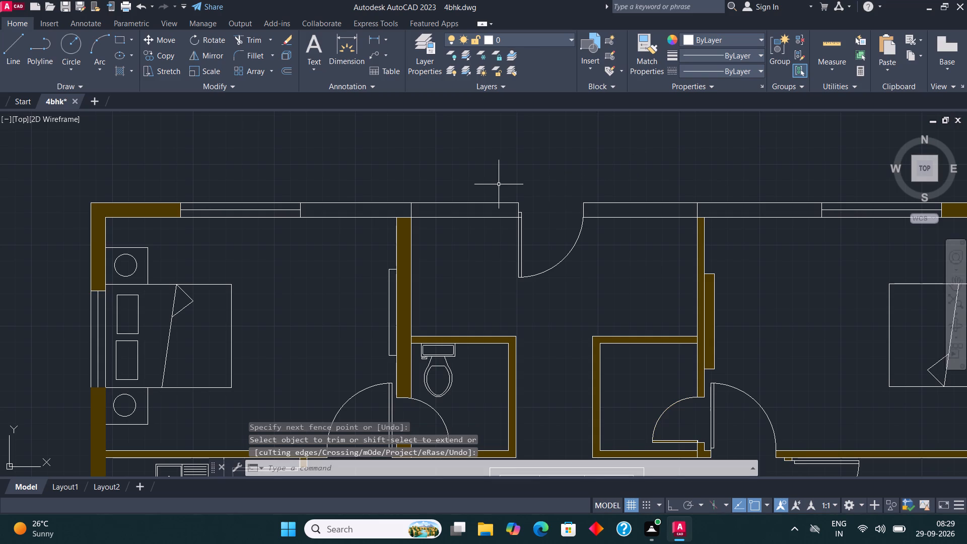
Draw lines along the top wall's inner face from each new vertical line to the nearest entrance door jamb.
scroll(488, 222, "up", 1)
left_click(480, 213)
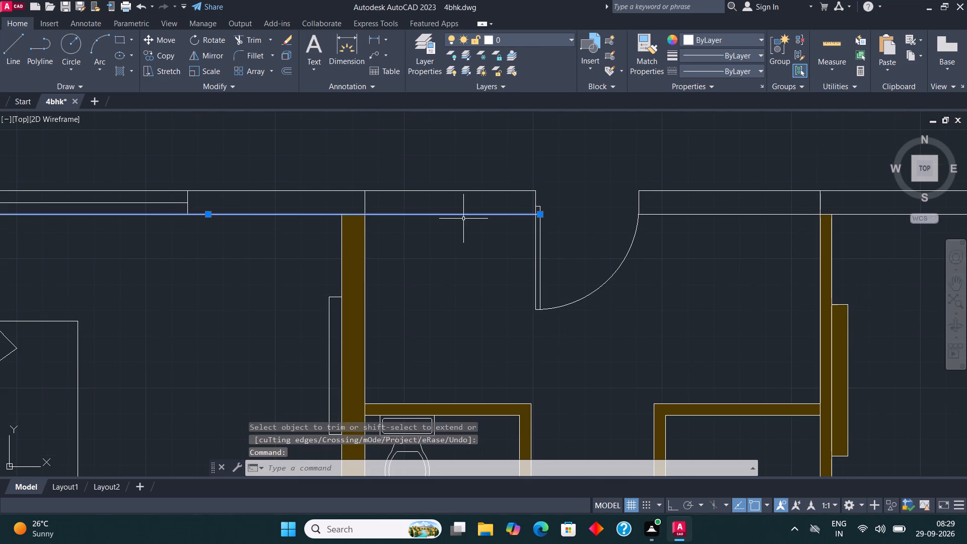
key("space")
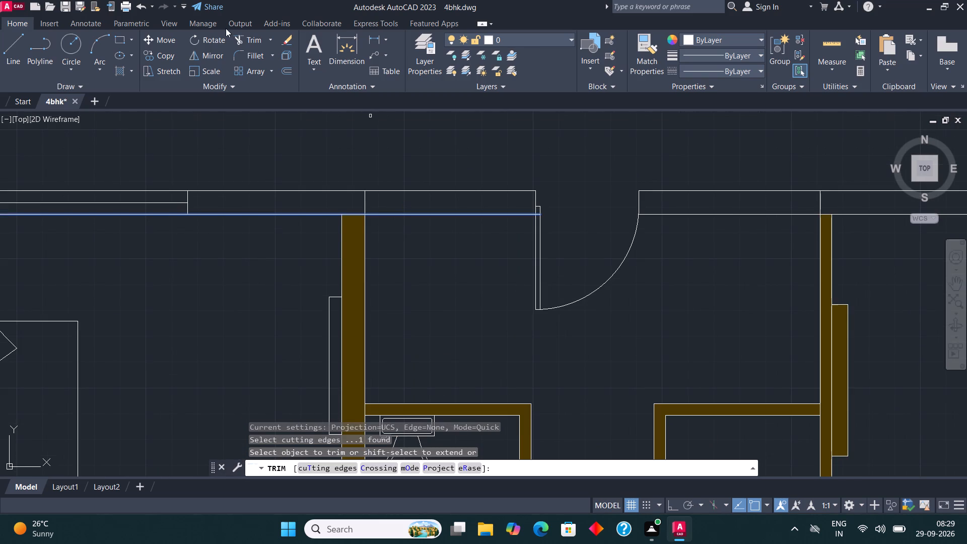
left_click(17, 53)
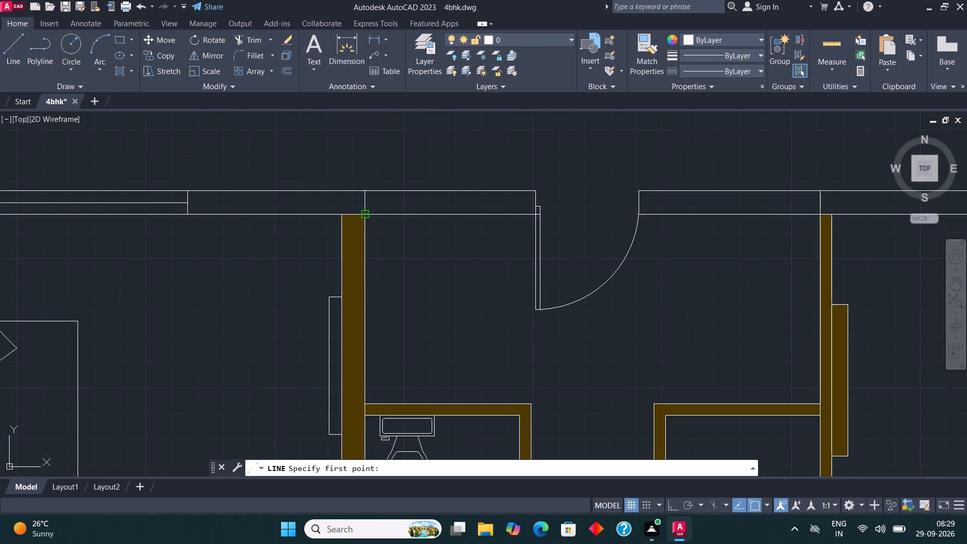
left_click(363, 215)
left_click(533, 215)
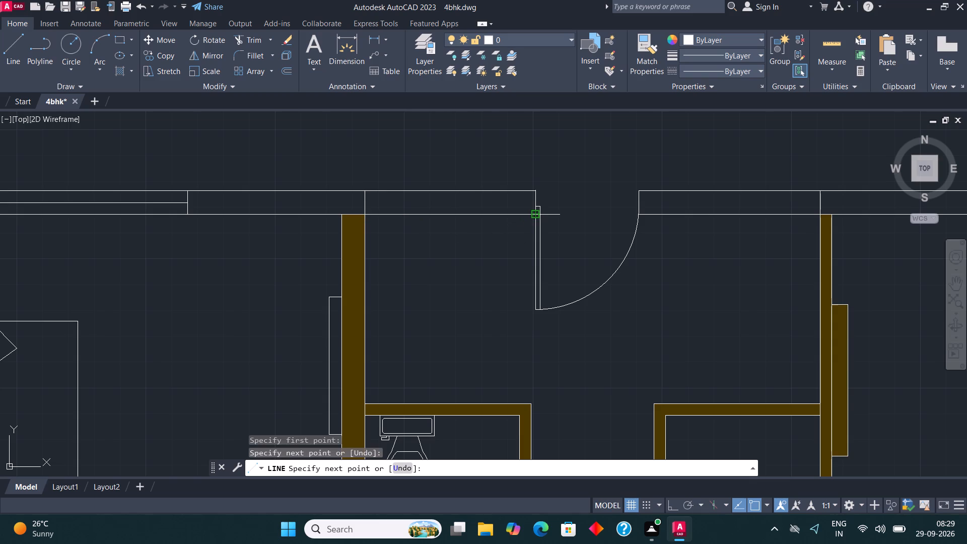
left_click(13, 48)
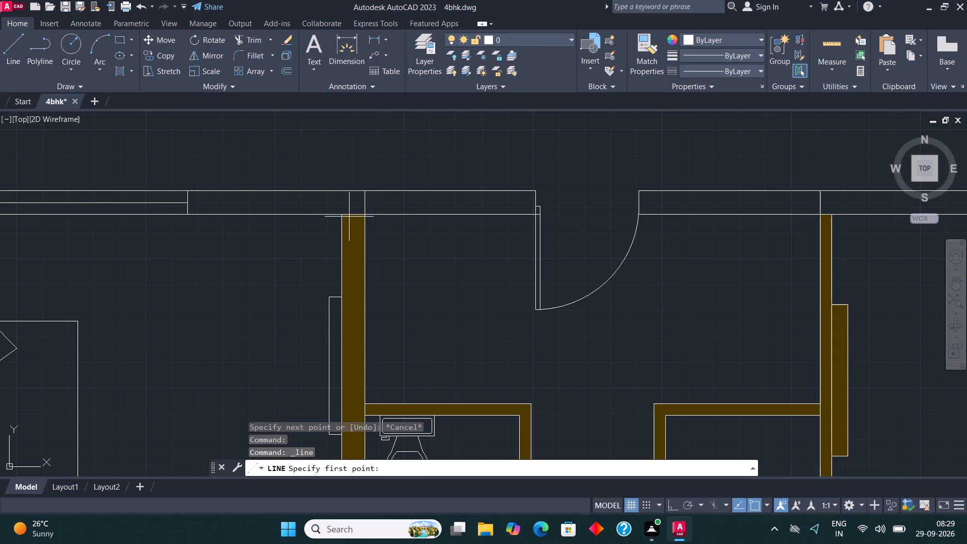
left_click(638, 214)
left_click(819, 216)
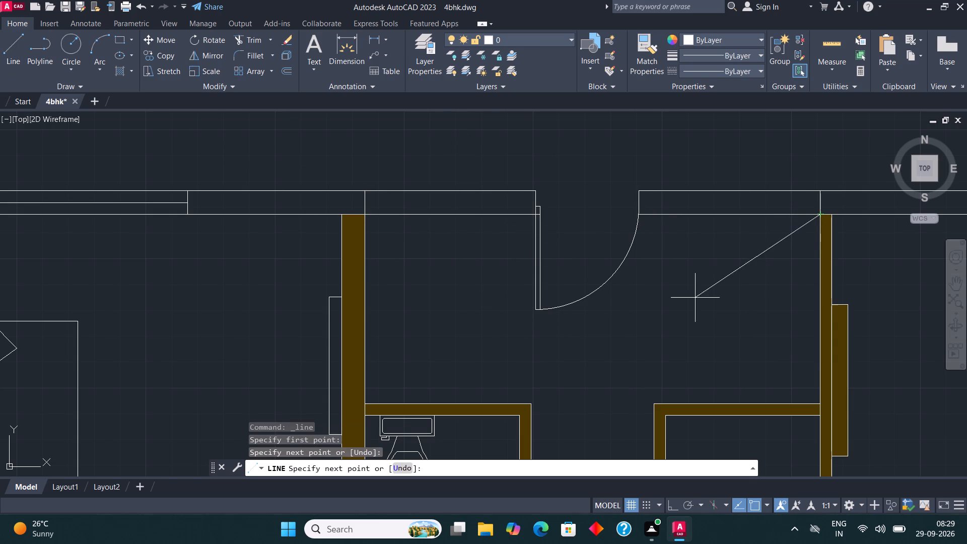
key("space")
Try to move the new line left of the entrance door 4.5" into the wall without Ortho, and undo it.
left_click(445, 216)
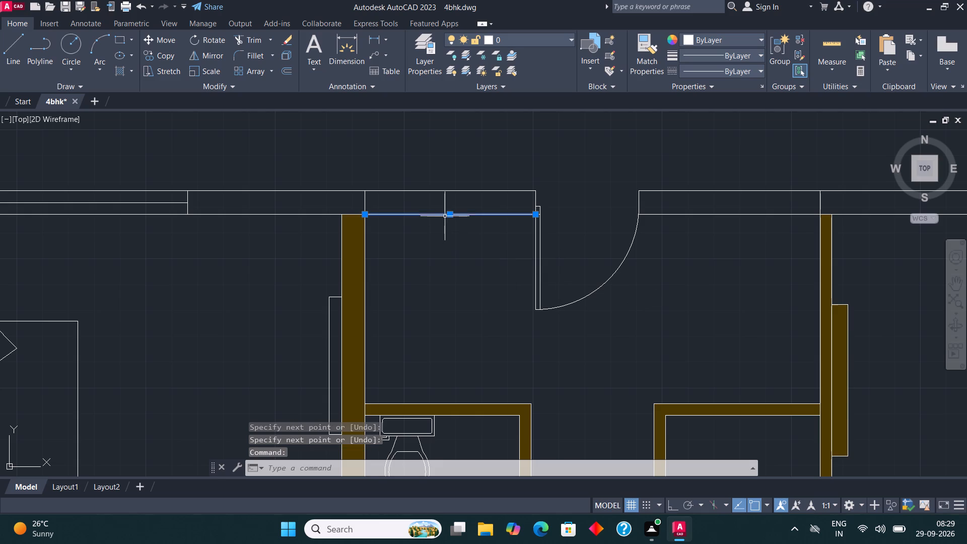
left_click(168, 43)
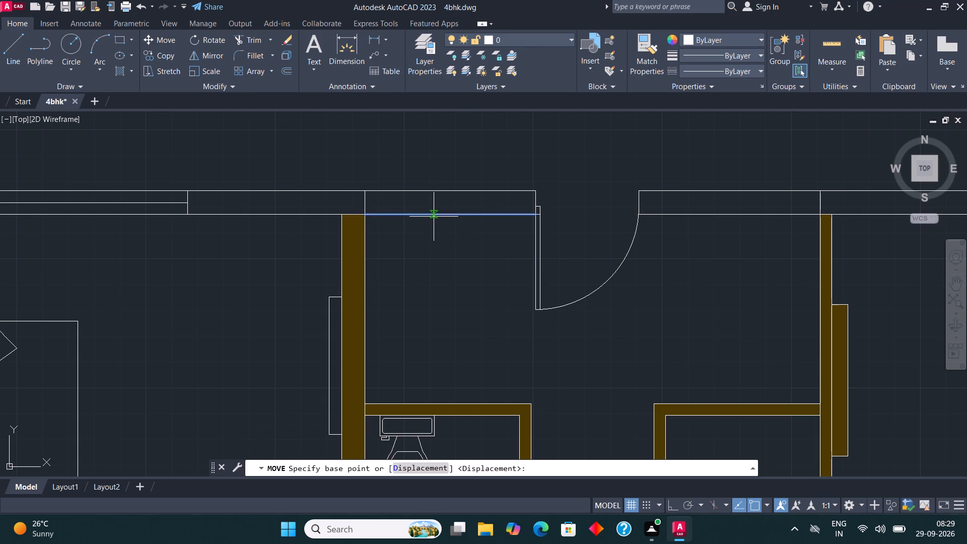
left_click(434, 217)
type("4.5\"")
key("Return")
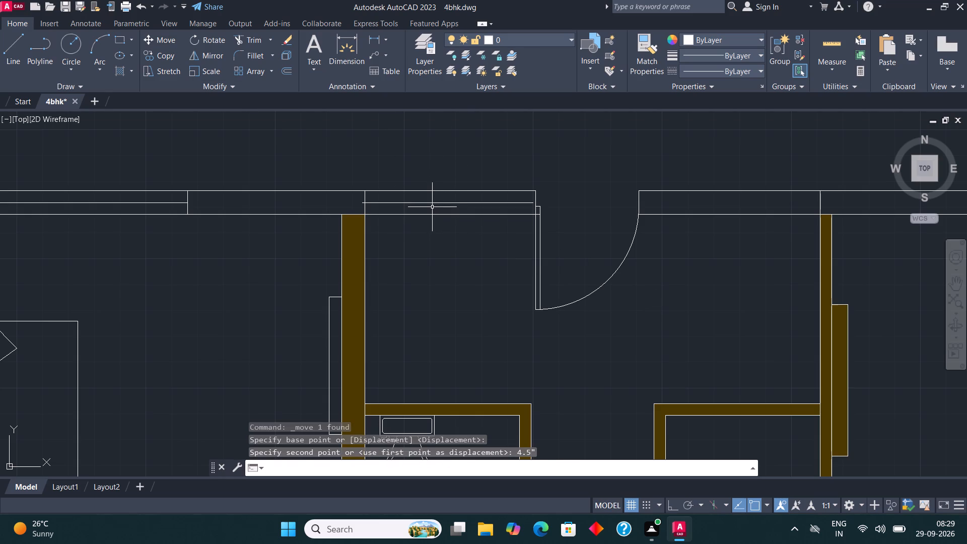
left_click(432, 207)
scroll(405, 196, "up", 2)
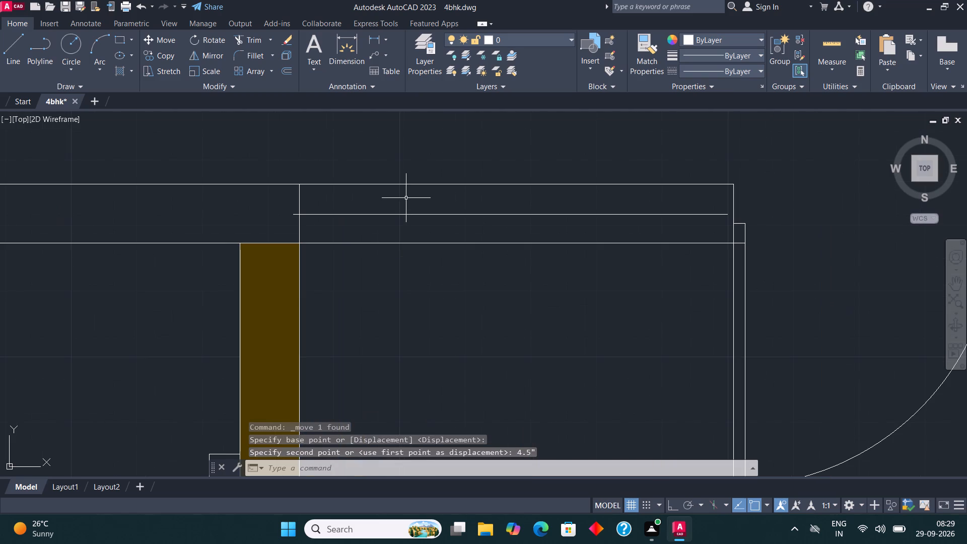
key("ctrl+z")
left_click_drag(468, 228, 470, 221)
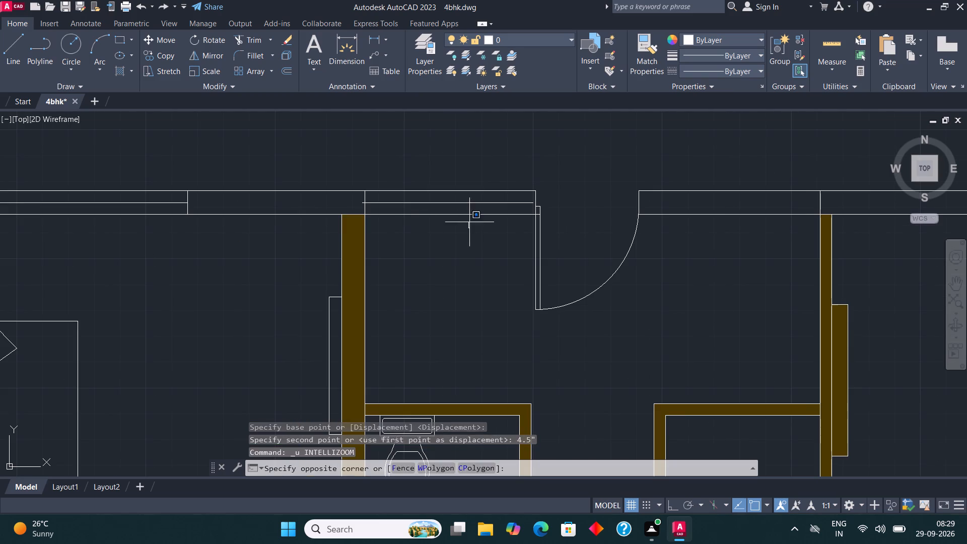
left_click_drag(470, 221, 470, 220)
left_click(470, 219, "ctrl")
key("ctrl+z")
Move the new line left of the entrance door straight up 4.5" to the wall's middle, with Ortho on.
scroll(450, 221, "up", 3)
left_click(442, 193)
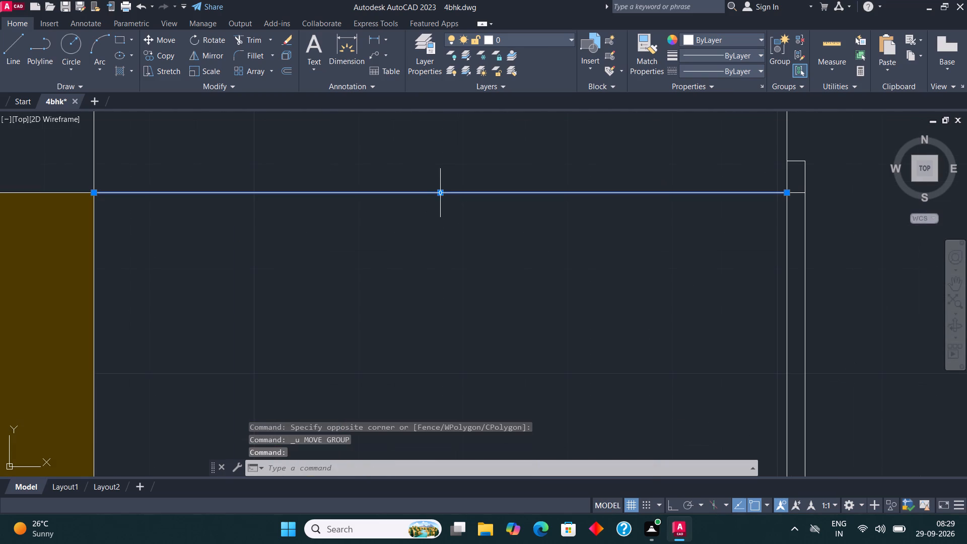
scroll(442, 212, "down", 1)
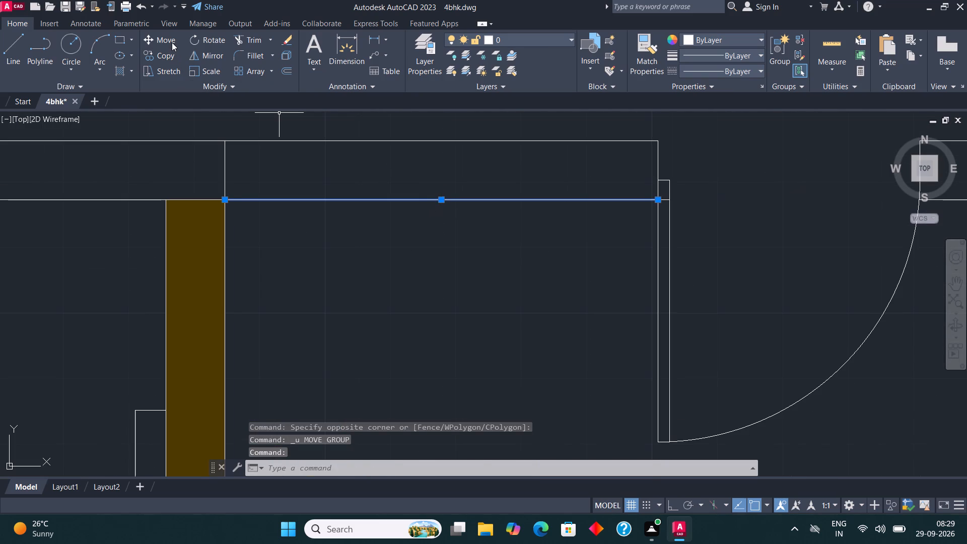
left_click(172, 42)
left_click(418, 197)
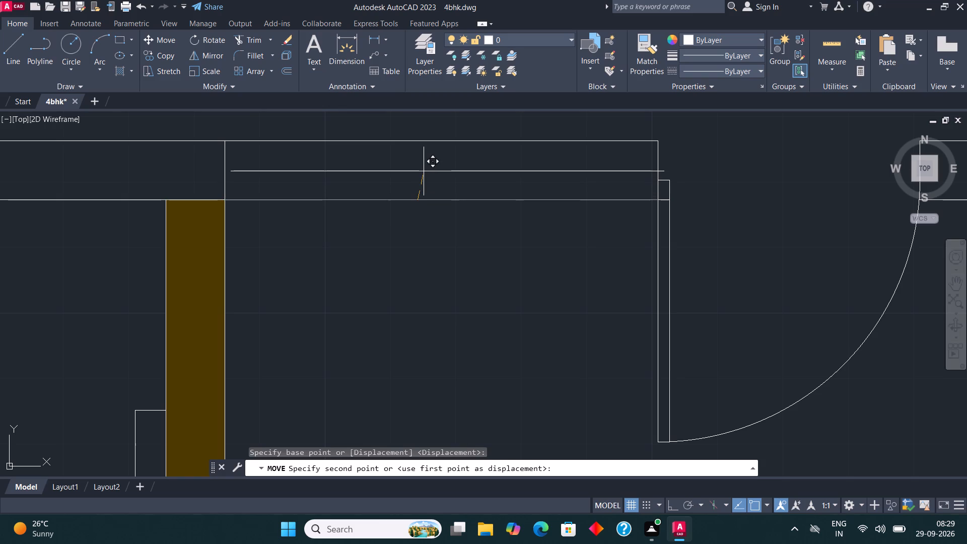
key("F8")
type("4.5\"")
key("Return")
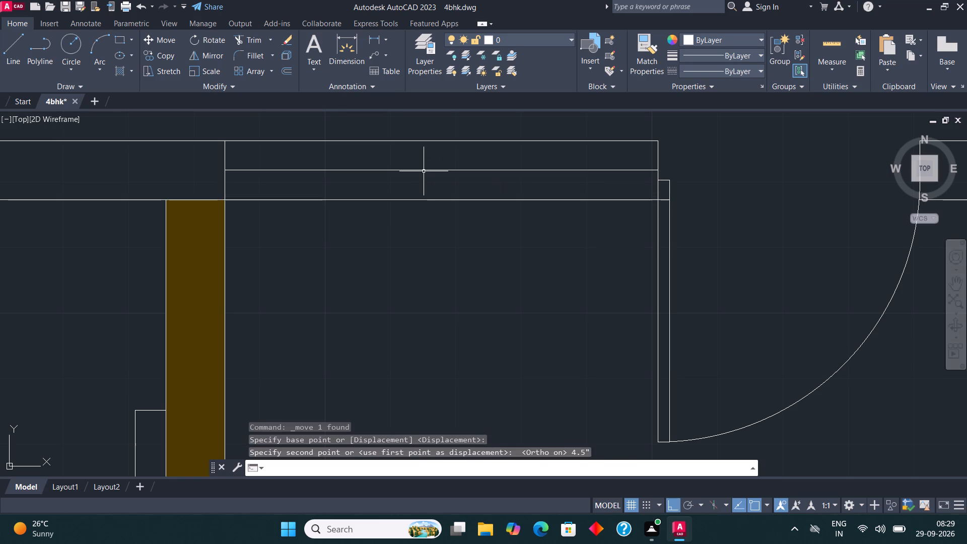
Move the new line right of the entrance door straight up 4.5" to the middle of the wall.
key("space")
scroll(390, 285, "down", 3)
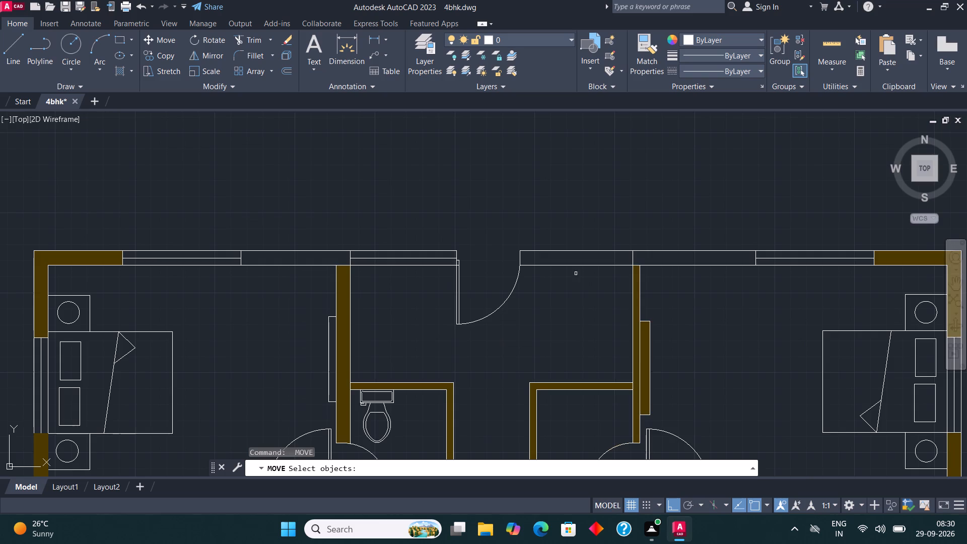
scroll(644, 247, "up", 2)
key("space")
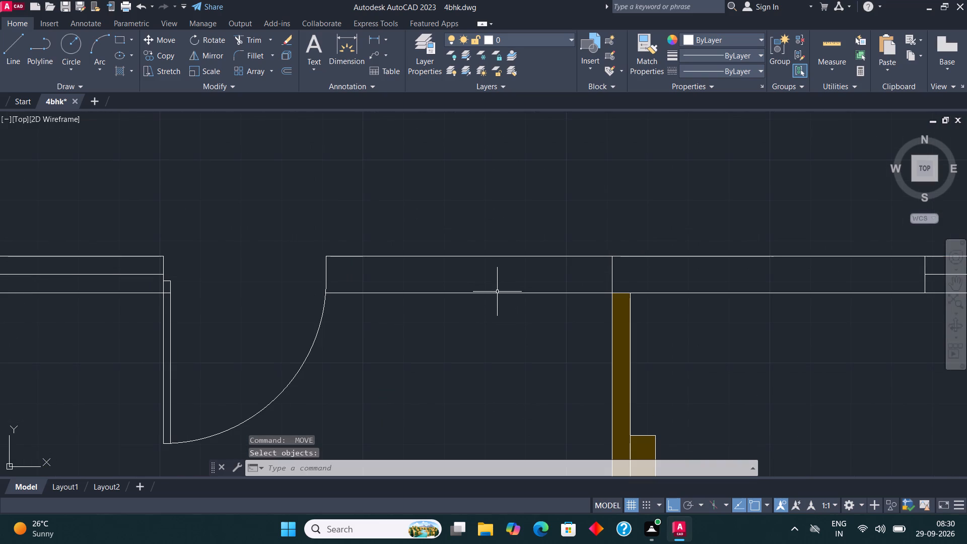
left_click(497, 292)
left_click(174, 42)
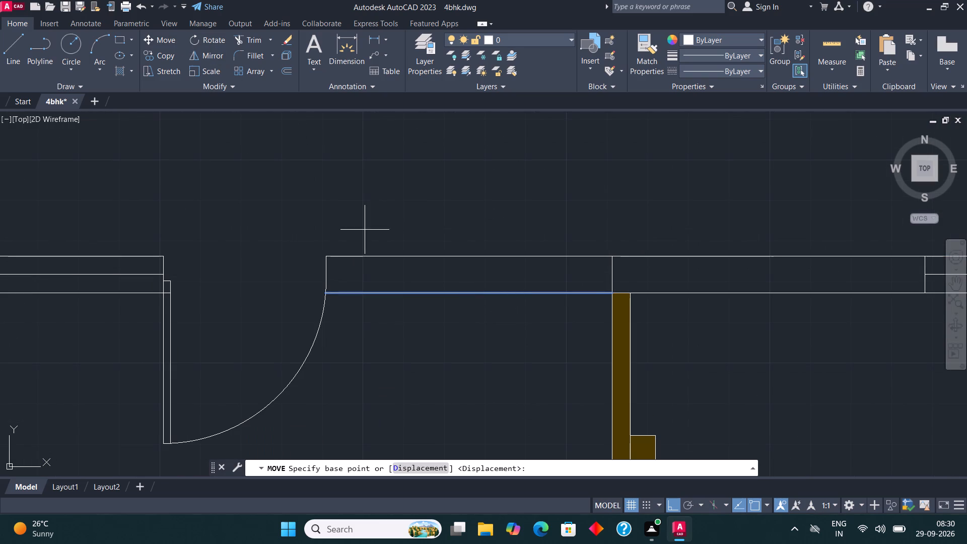
left_click(454, 296)
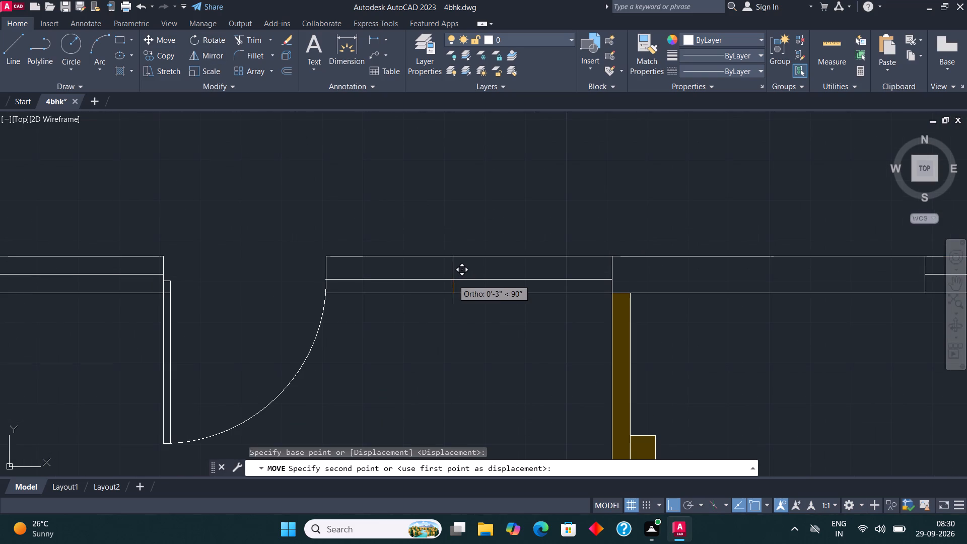
key("4")
type(".5\"")
key("Return")
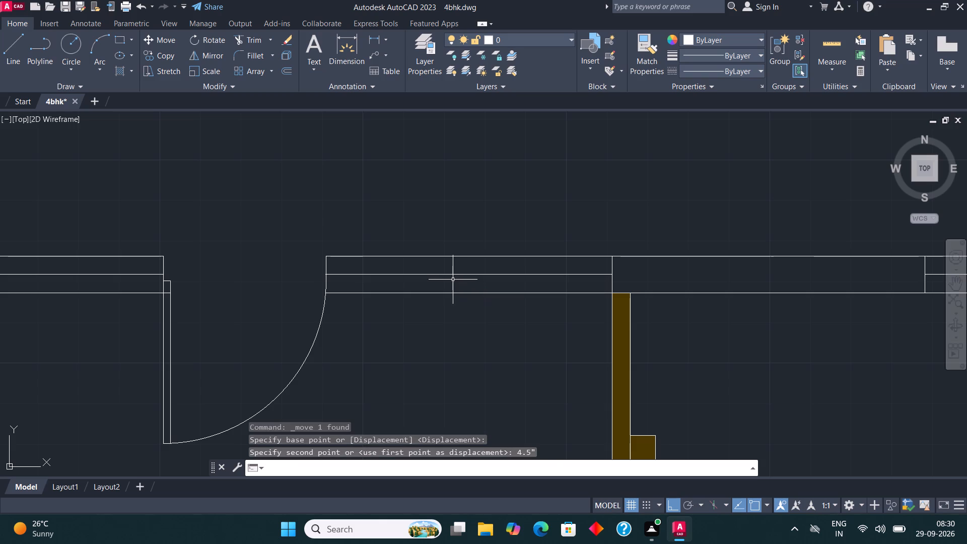
Trim away the top wall's inner face line on both sides of the entrance door, between the partitions and the jambs.
key("space")
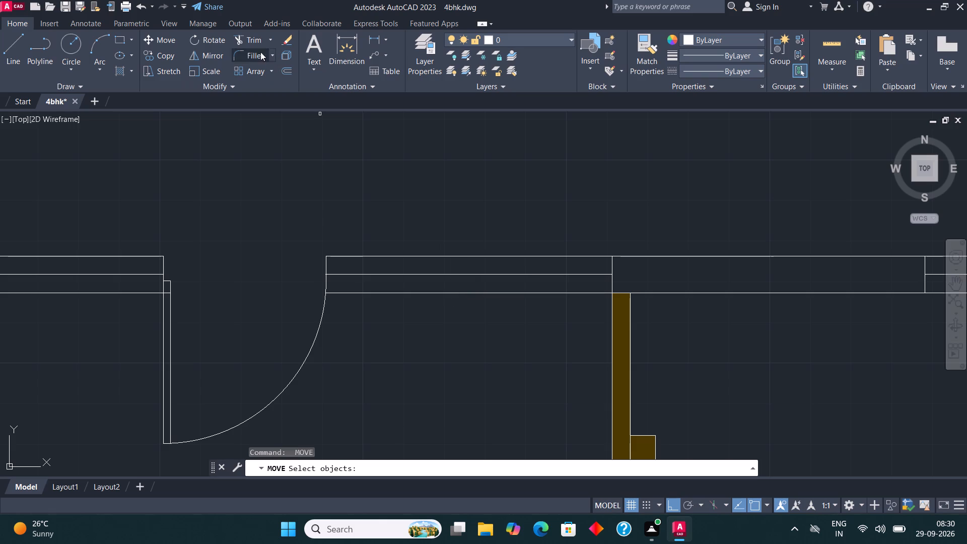
left_click(254, 42)
left_click(407, 289)
left_click(409, 333)
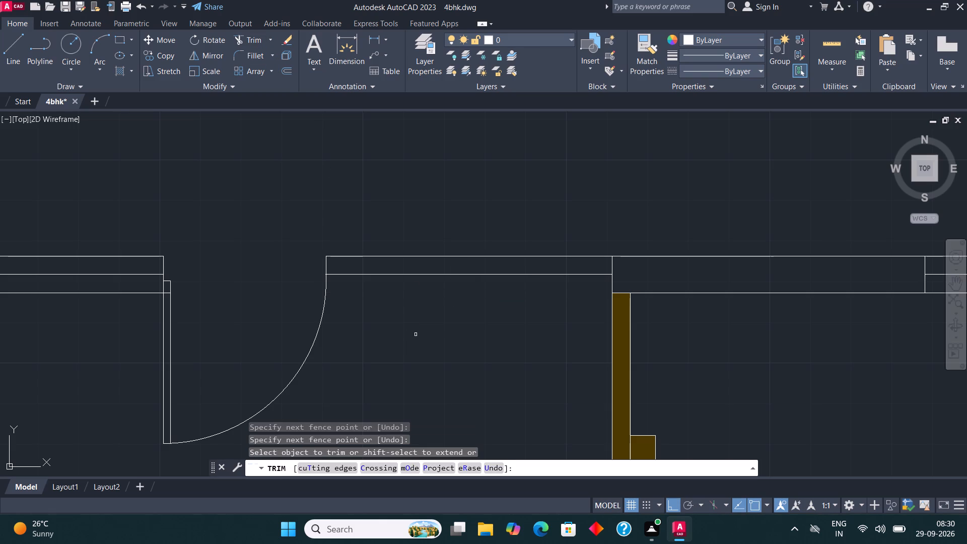
scroll(528, 329, "down", 2)
scroll(283, 316, "up", 2)
left_click(323, 309)
left_click(330, 342)
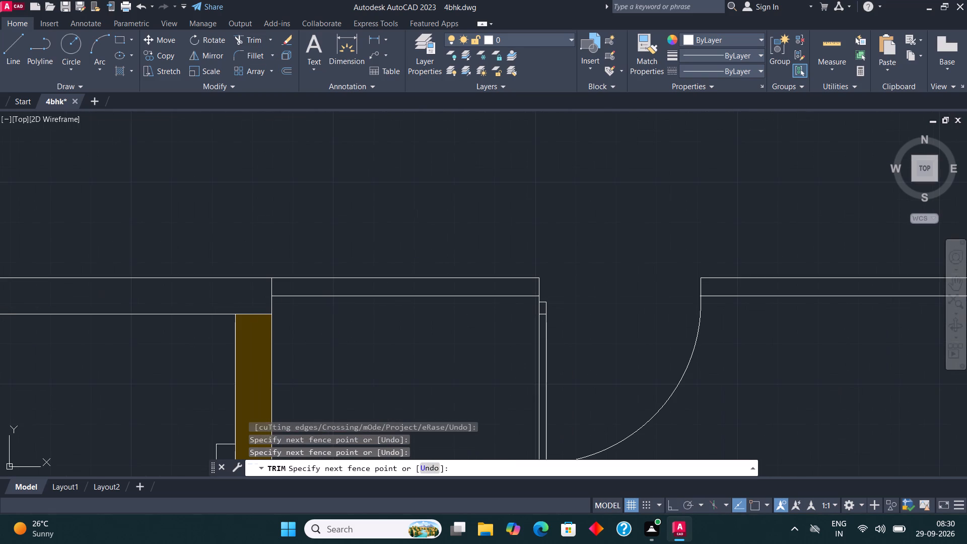
key("space")
Fill the top outer wall sections between the entrance partitions and the bedroom windows with solid hatch on layer wall.
scroll(496, 228, "down", 3)
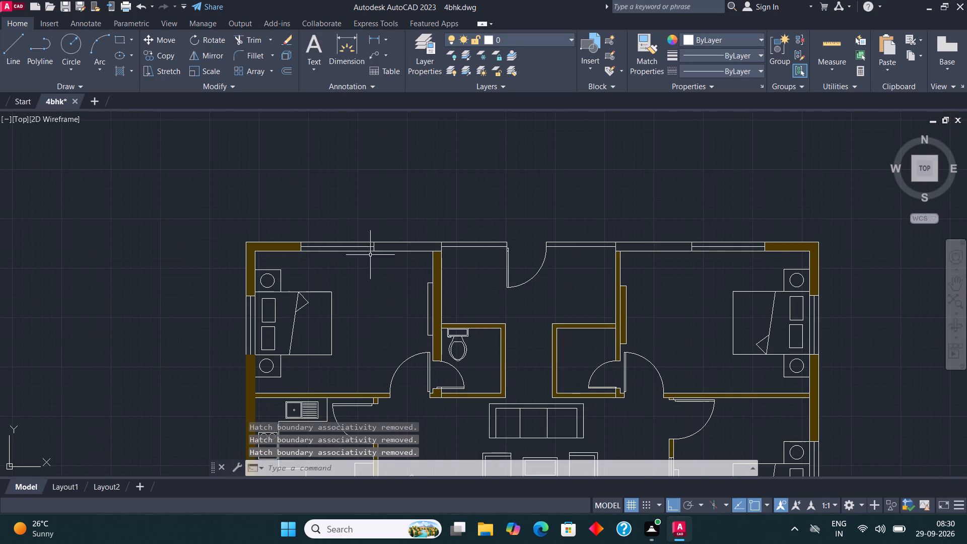
scroll(443, 234, "up", 2)
left_click(518, 39)
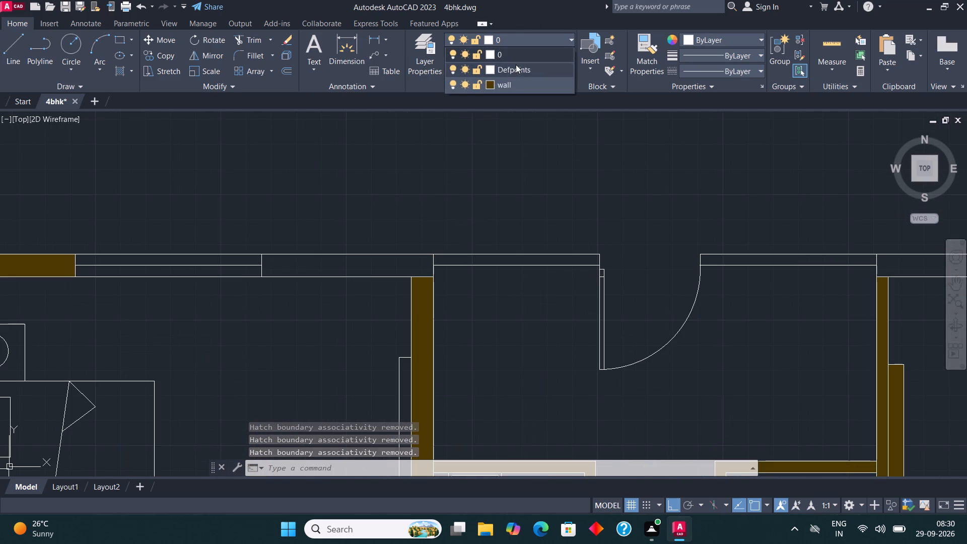
left_click(516, 84)
scroll(518, 228, "down", 1)
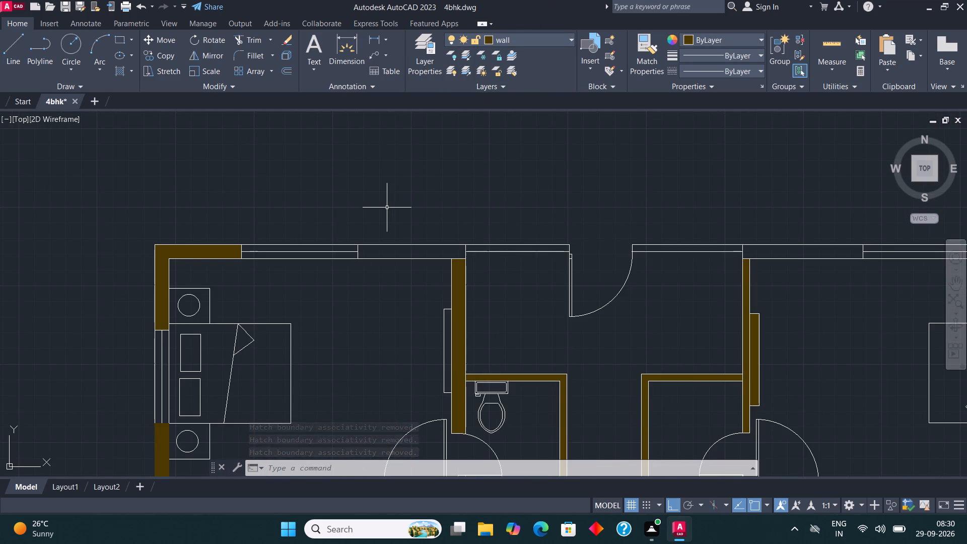
key("h")
key("Return")
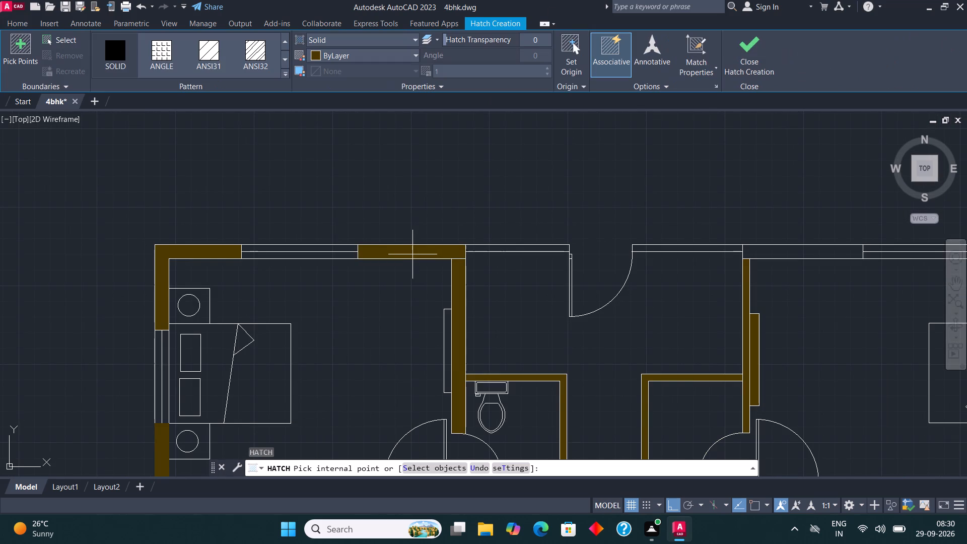
left_click(412, 254)
left_click(817, 251)
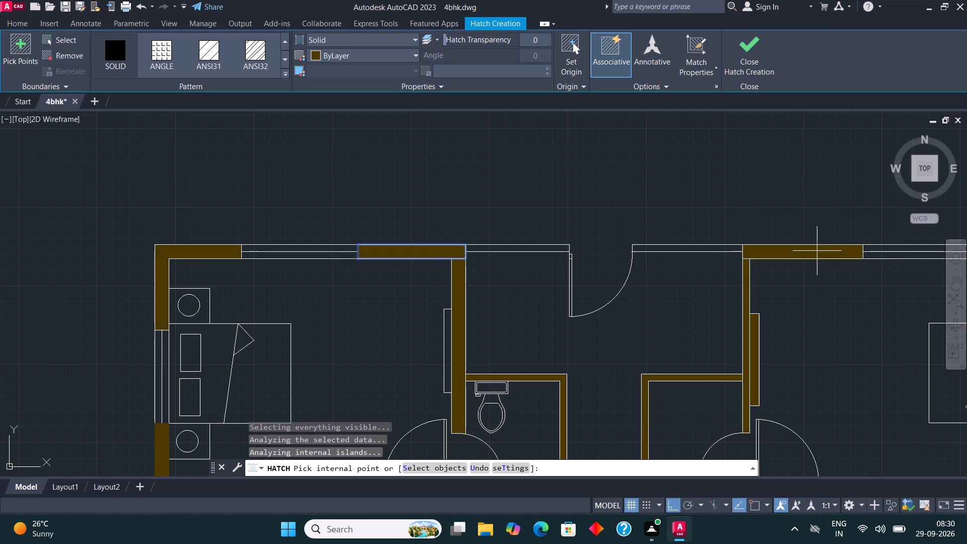
left_click(730, 57)
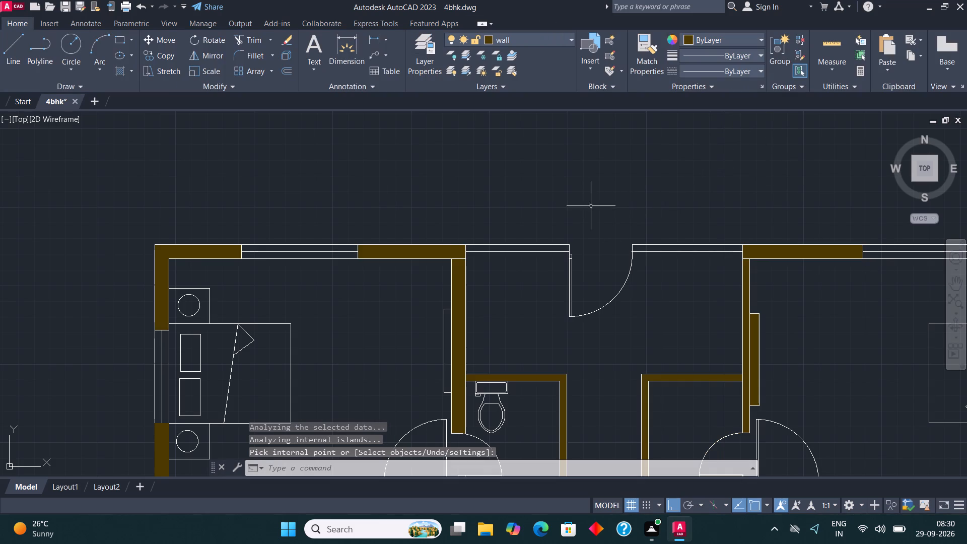
Copy the toilet from the bathroom left of the entrance passage into the matching bathroom on its right.
scroll(562, 245, "down", 1)
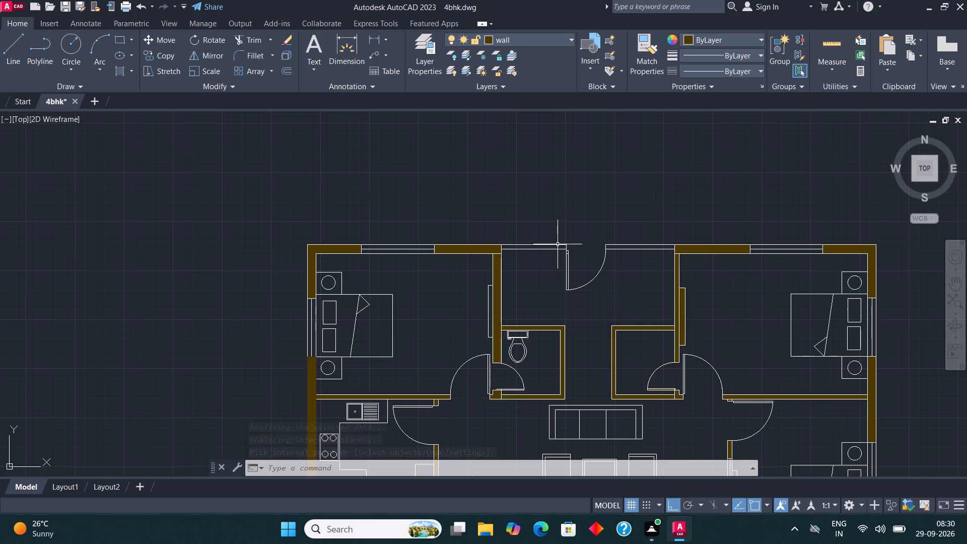
scroll(661, 385, "up", 1)
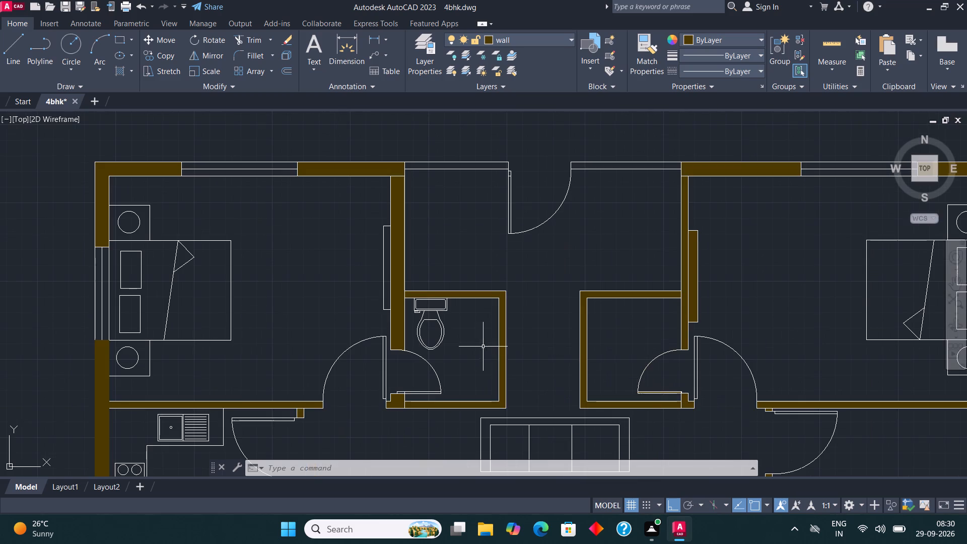
left_click(437, 329)
left_click(431, 320)
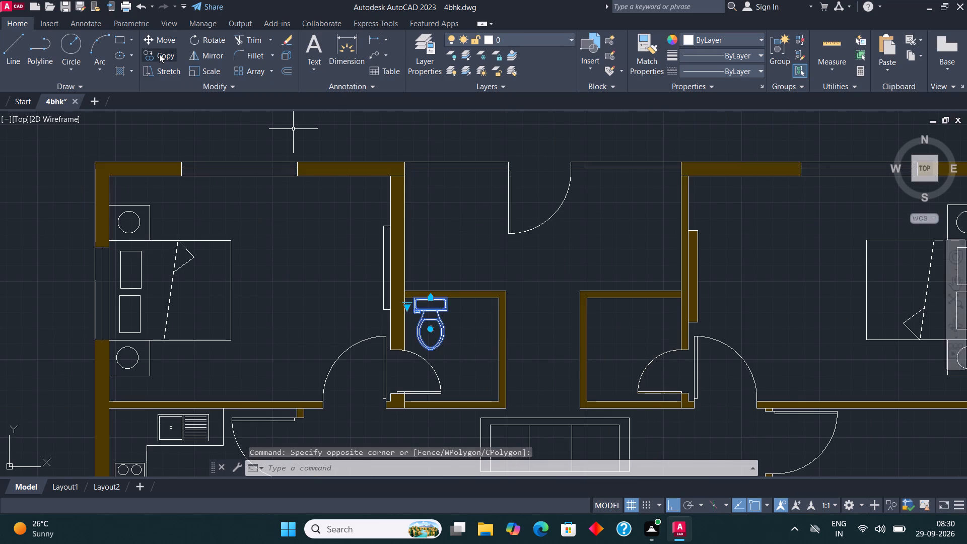
left_click(159, 54)
left_click(439, 306)
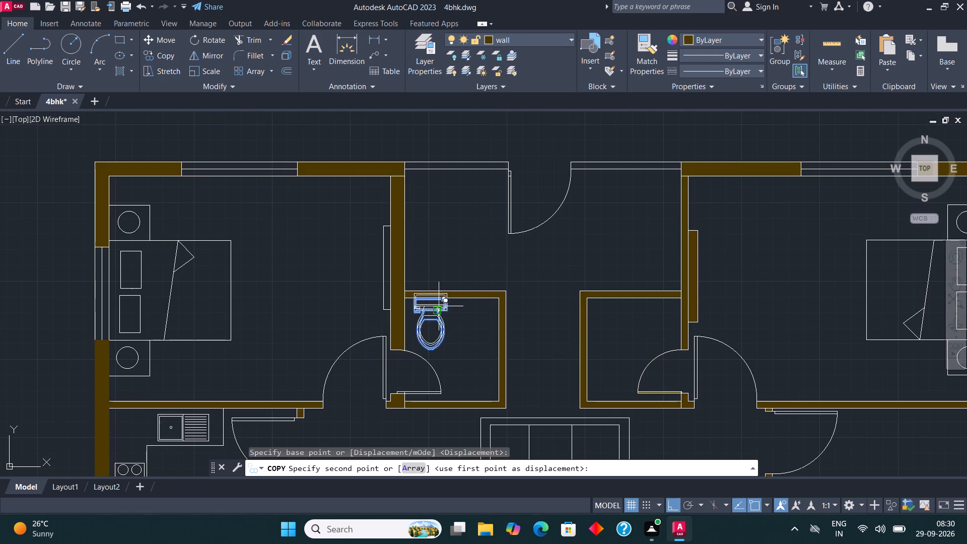
left_click(621, 310)
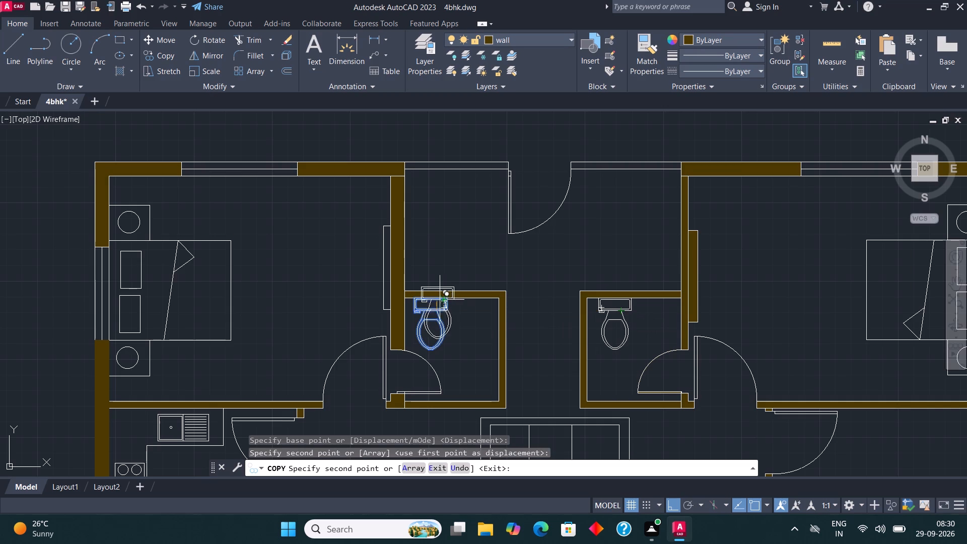
key("space")
Look over the whole floor plan and the rooms along its bottom outer wall.
scroll(455, 264, "down", 2)
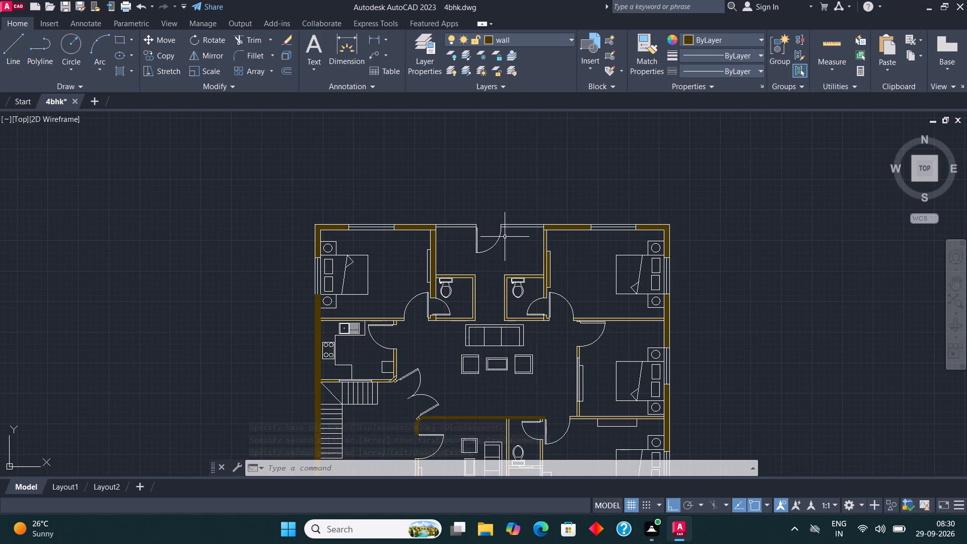
scroll(517, 187, "down", 1)
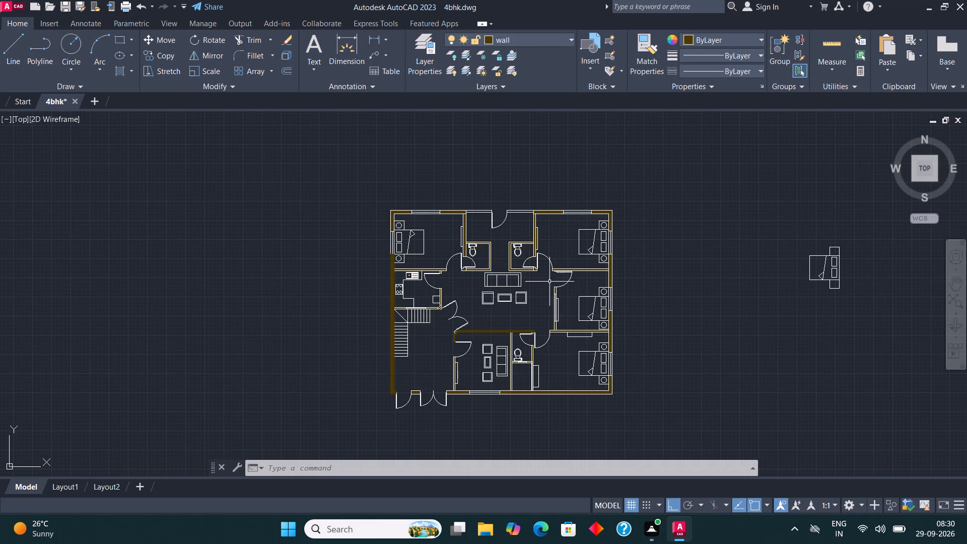
scroll(549, 282, "up", 1)
scroll(540, 236, "down", 1)
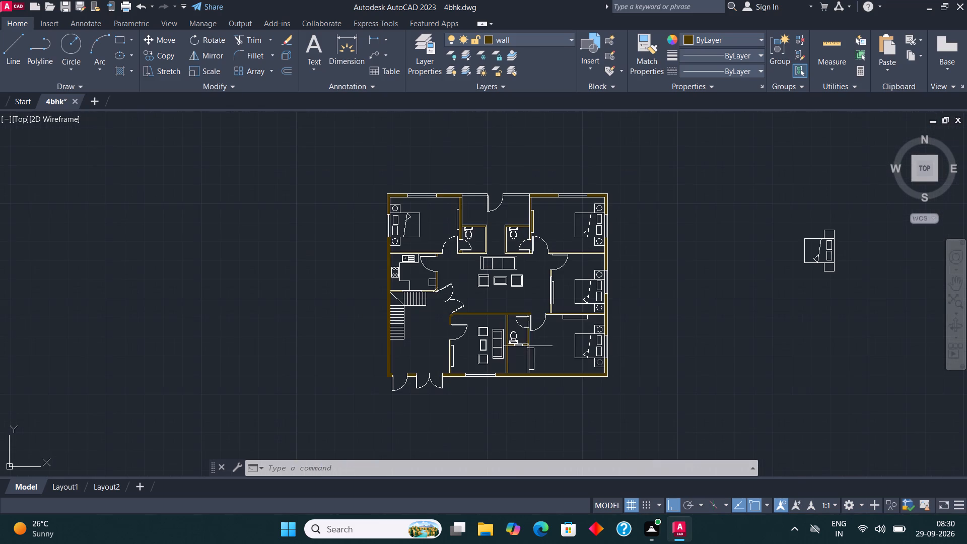
scroll(527, 365, "up", 3)
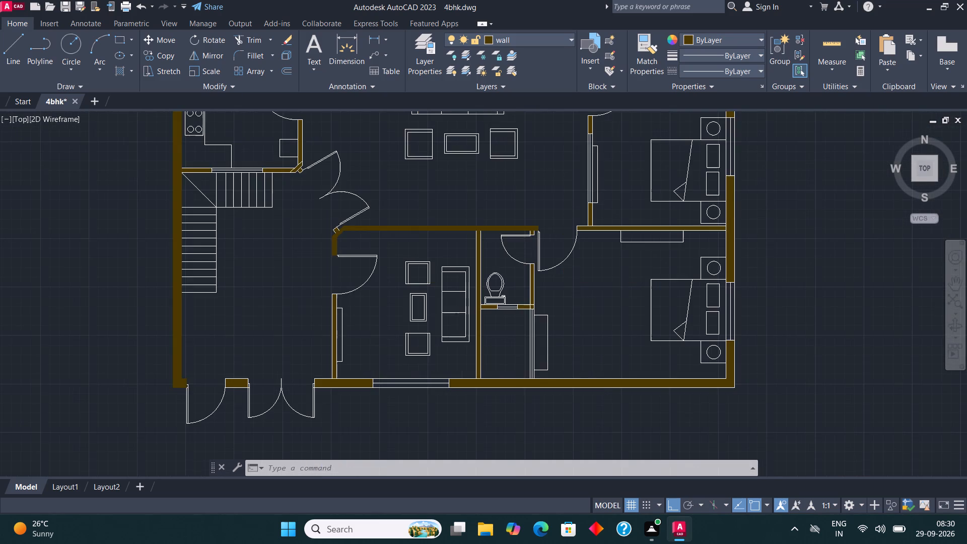
scroll(520, 280, "down", 1)
On layer 0, draw two vertical lines across the bottom outer wall, continuing both side walls of the small room below the bathroom.
scroll(503, 365, "up", 2)
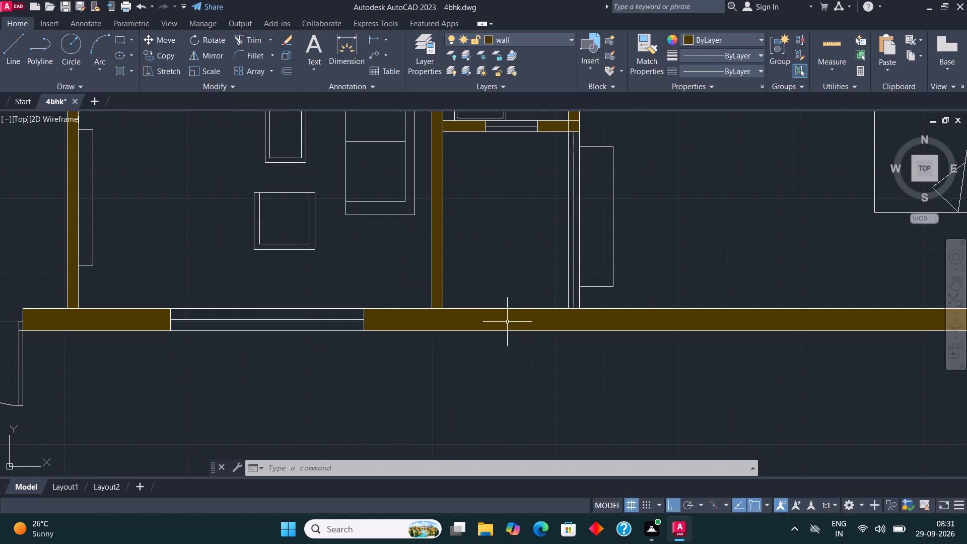
scroll(506, 322, "up", 1)
left_click(11, 52)
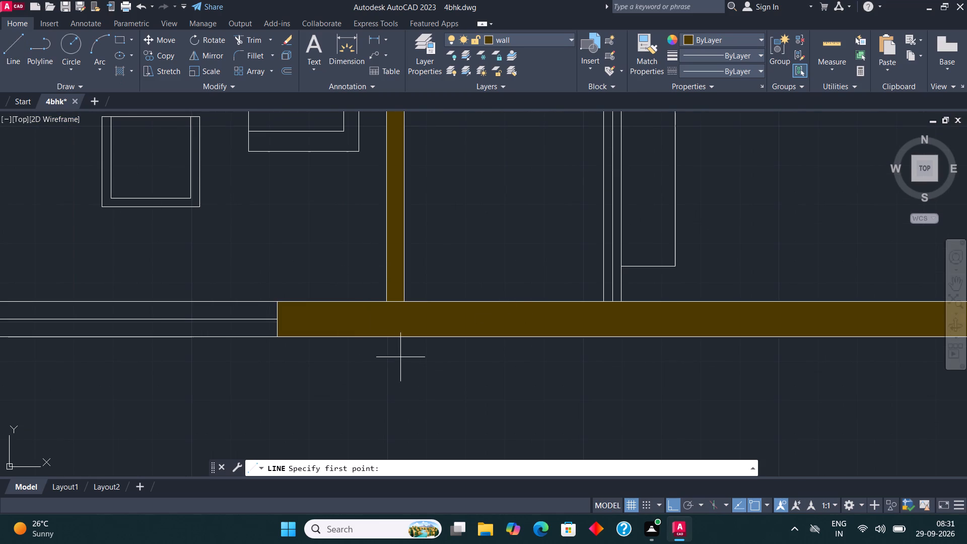
left_click(550, 38)
left_click(526, 52)
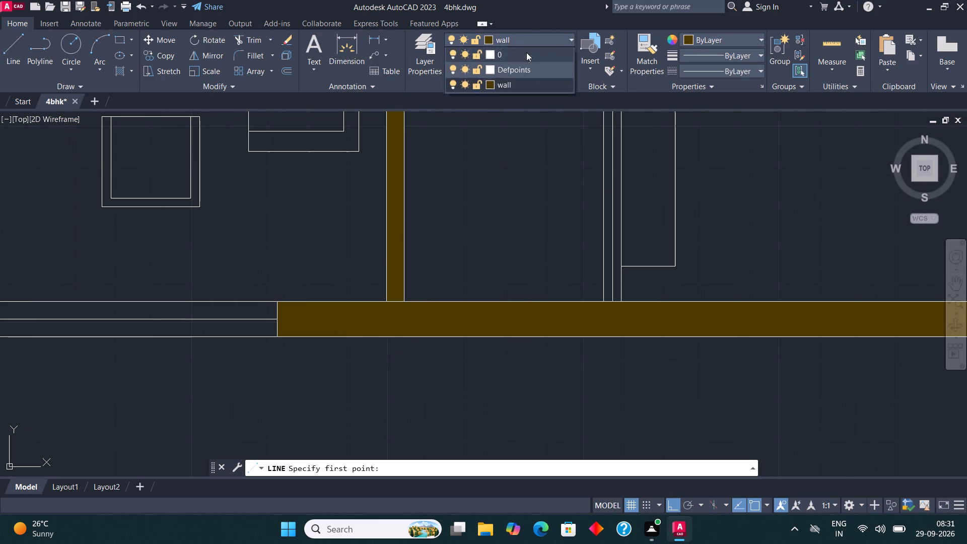
left_click(10, 40)
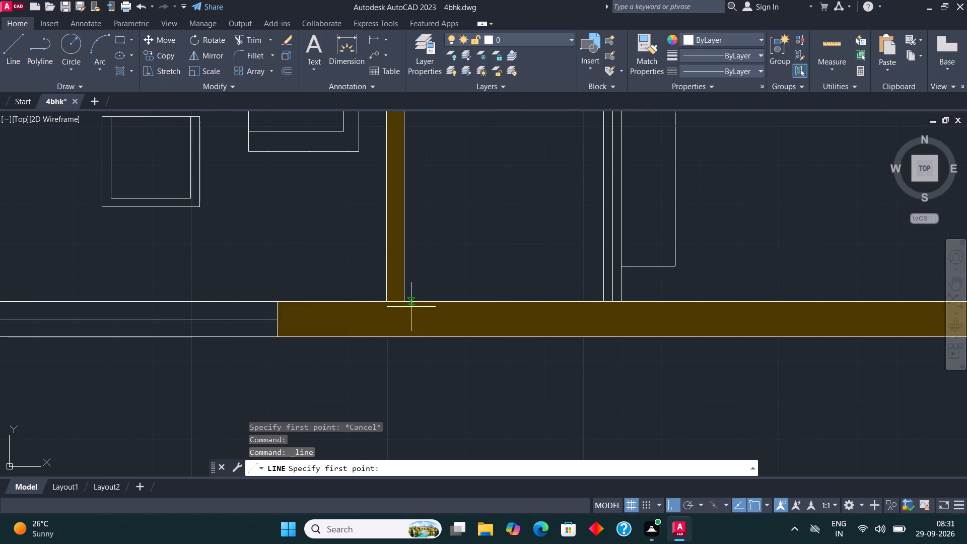
left_click(406, 300)
left_click(406, 362)
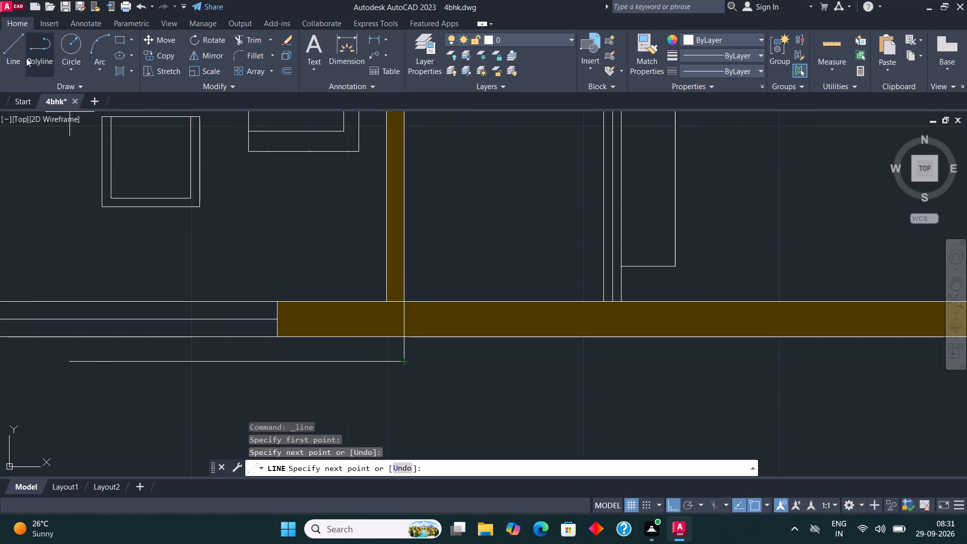
left_click(20, 53)
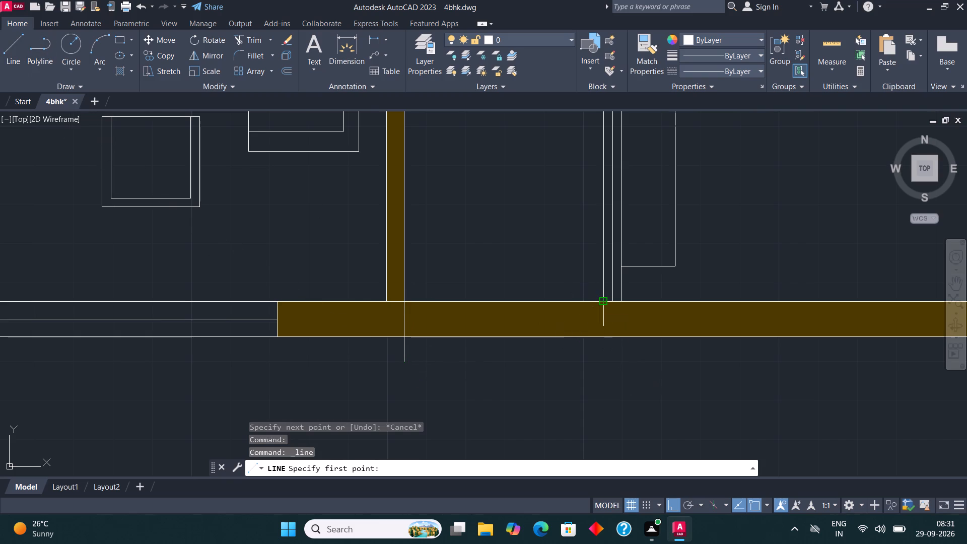
left_click(601, 298)
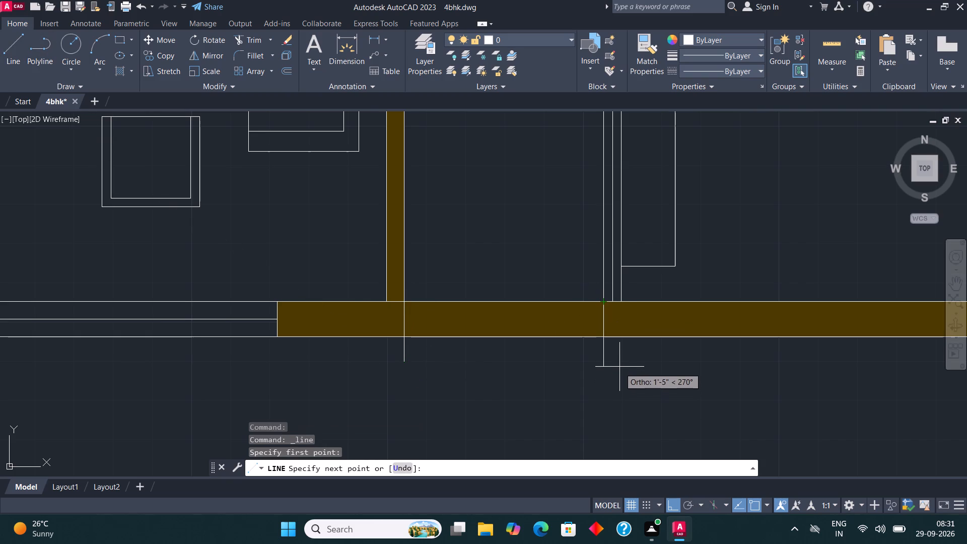
left_click(619, 367)
key("b")
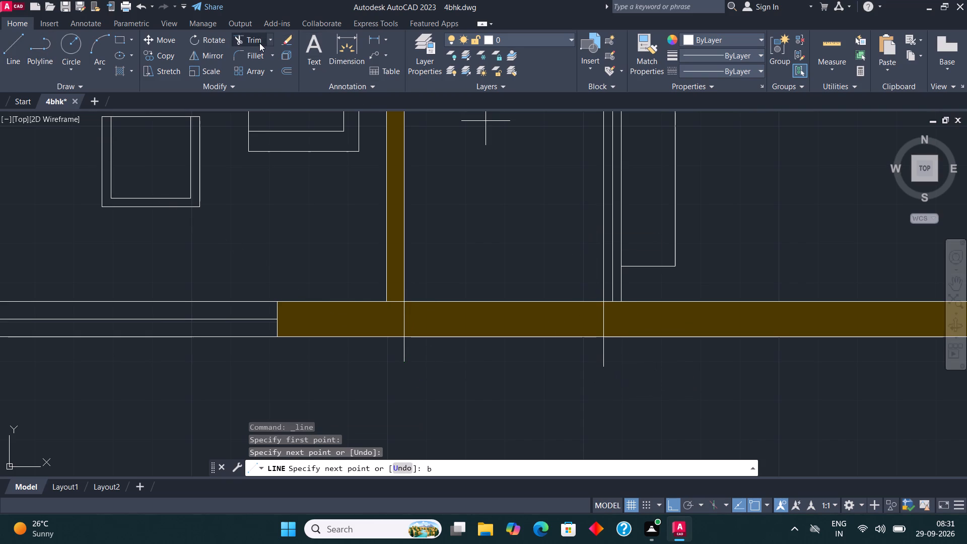
Trim the new lines' ends overhanging the bottom wall and remove the wall hatch between them.
left_click(259, 43)
left_click(359, 346)
left_click(712, 358)
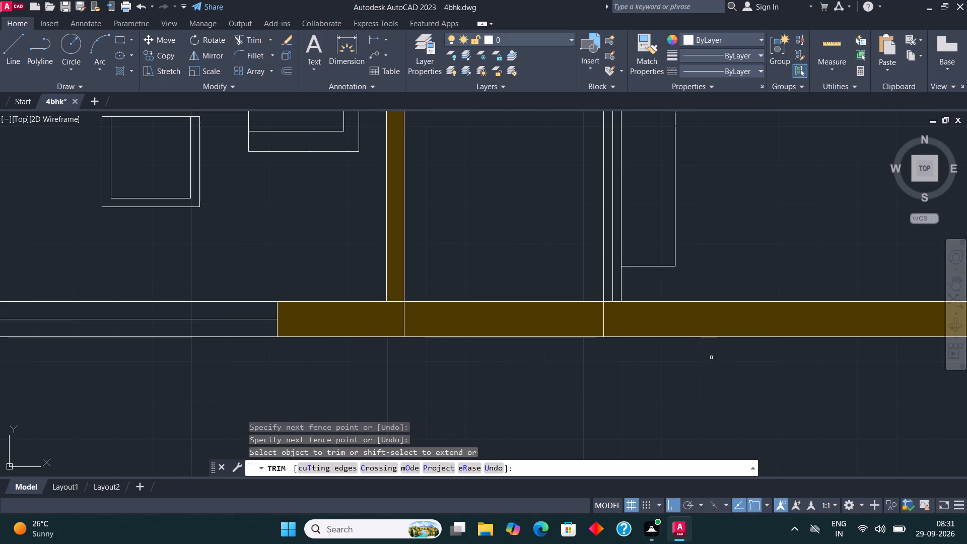
left_click(476, 322)
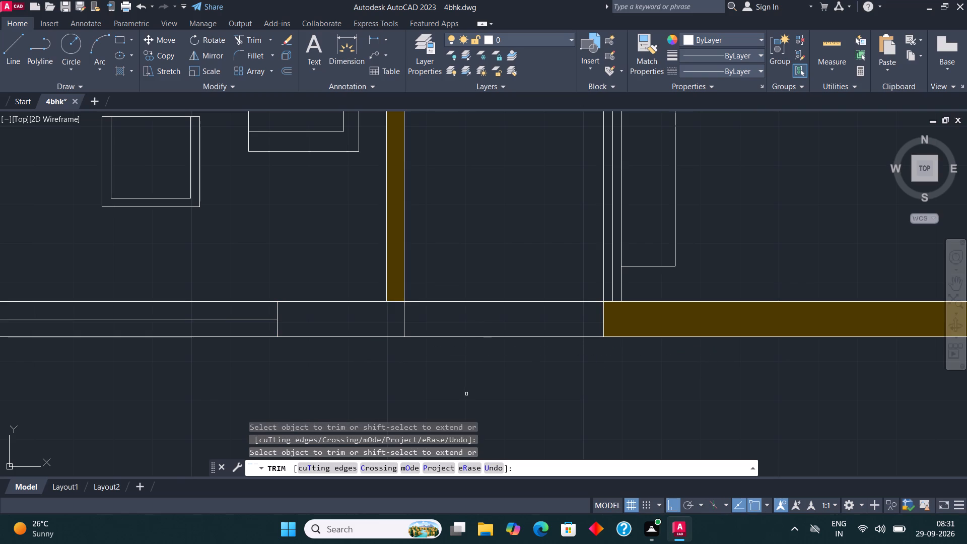
key("space")
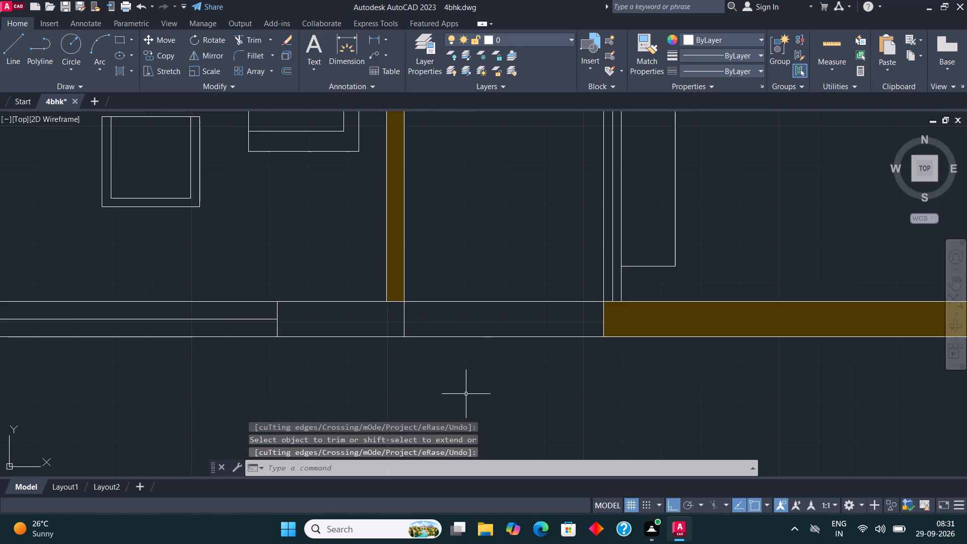
Move the bottom wall's inner line between the two new cross lines straight down 4.5" to the wall's middle.
left_click(491, 303)
left_click(172, 44)
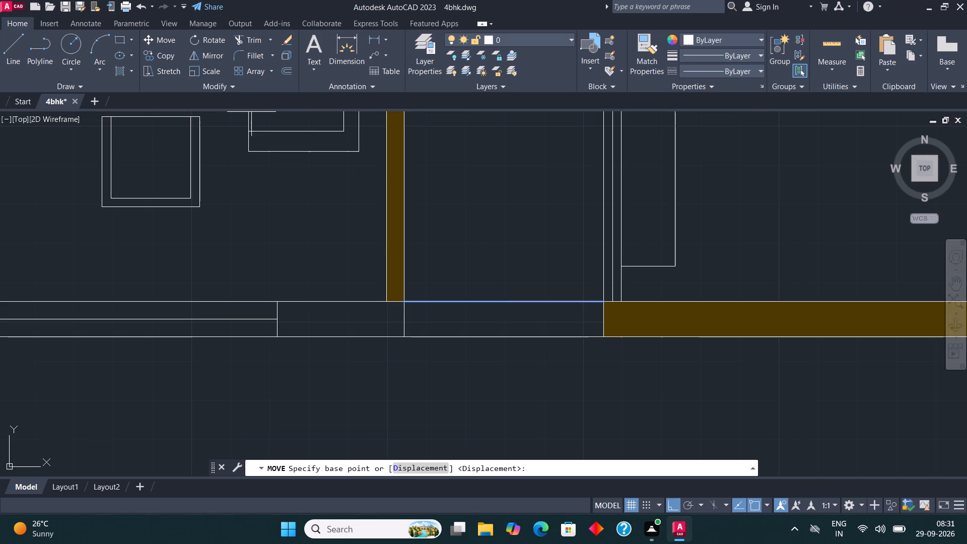
left_click(503, 304)
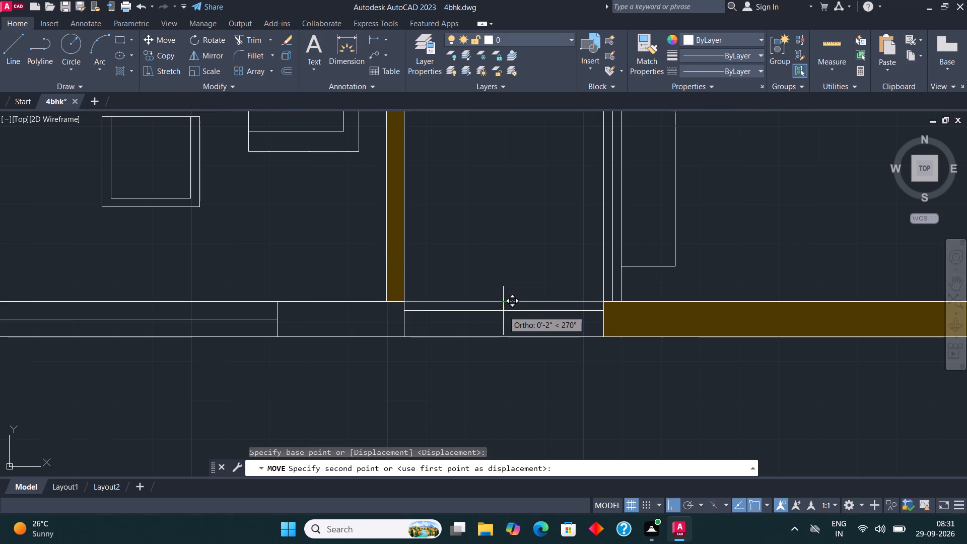
key("4")
type(".5\"")
key("Return")
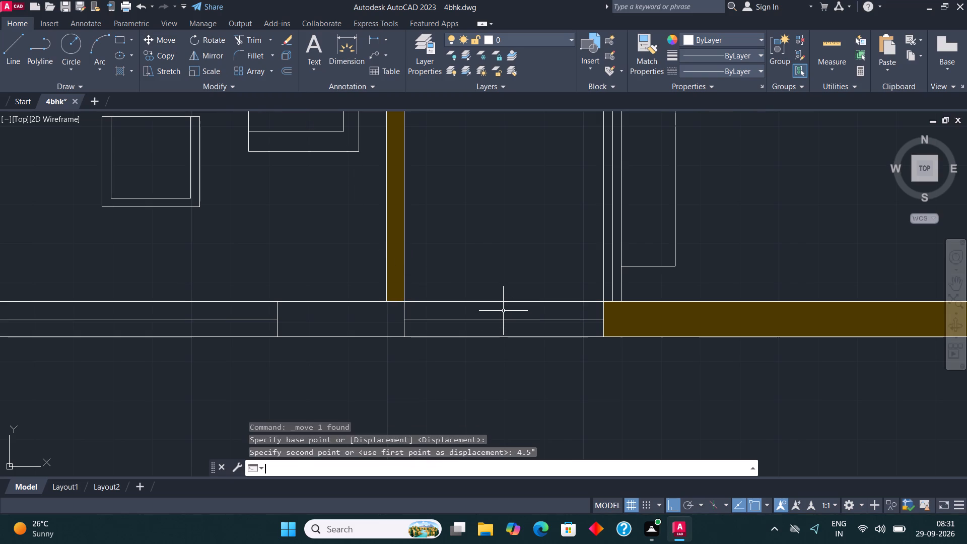
Trim away the remaining inner face line of the bottom wall between the small room's side walls.
left_click(252, 34)
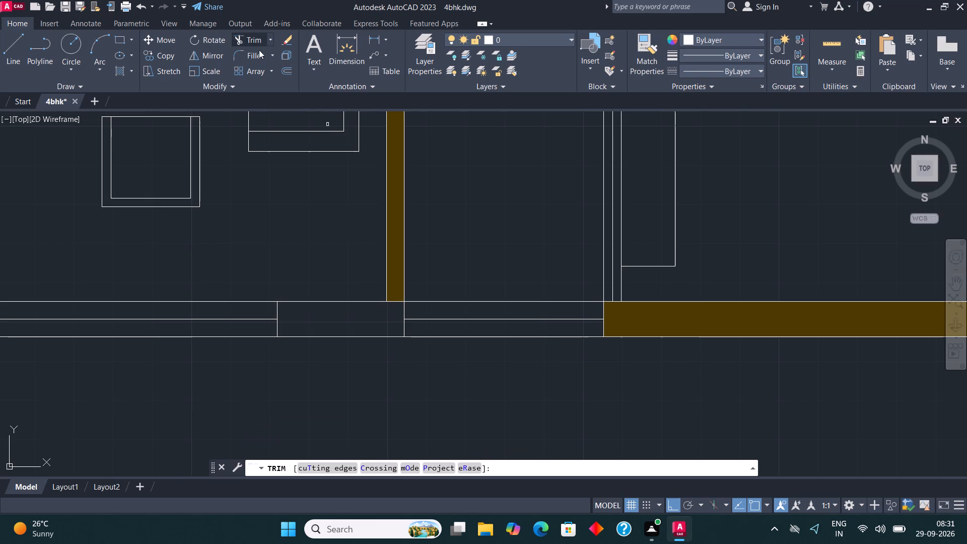
left_click(479, 310)
left_click(479, 275)
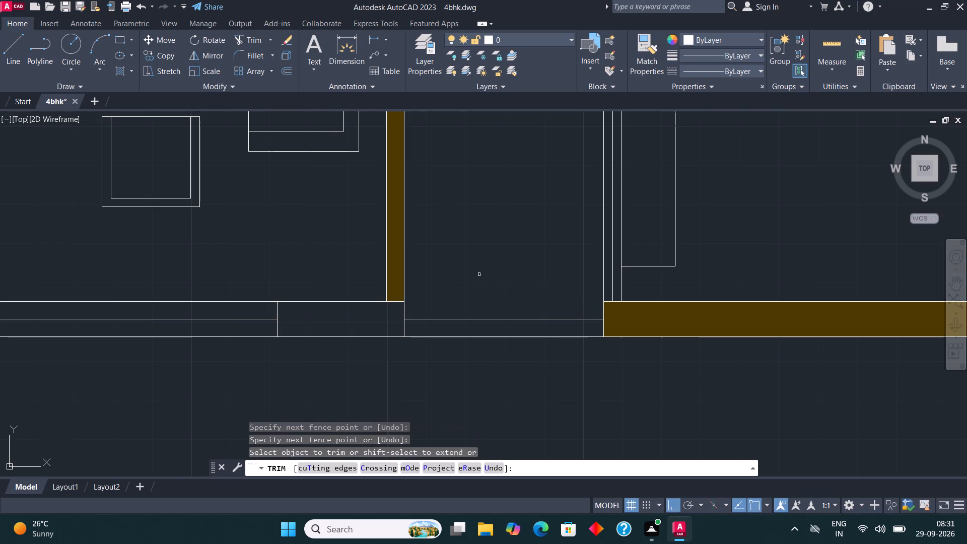
key("space")
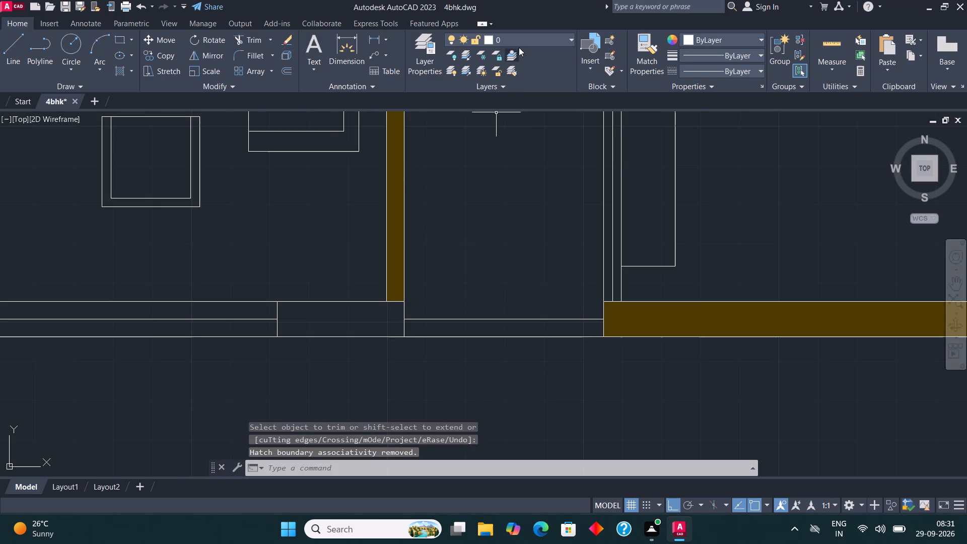
On layer wall, fill the empty bottom outer wall section between the window and the small room with a solid hatch.
left_click(519, 45)
left_click(507, 84)
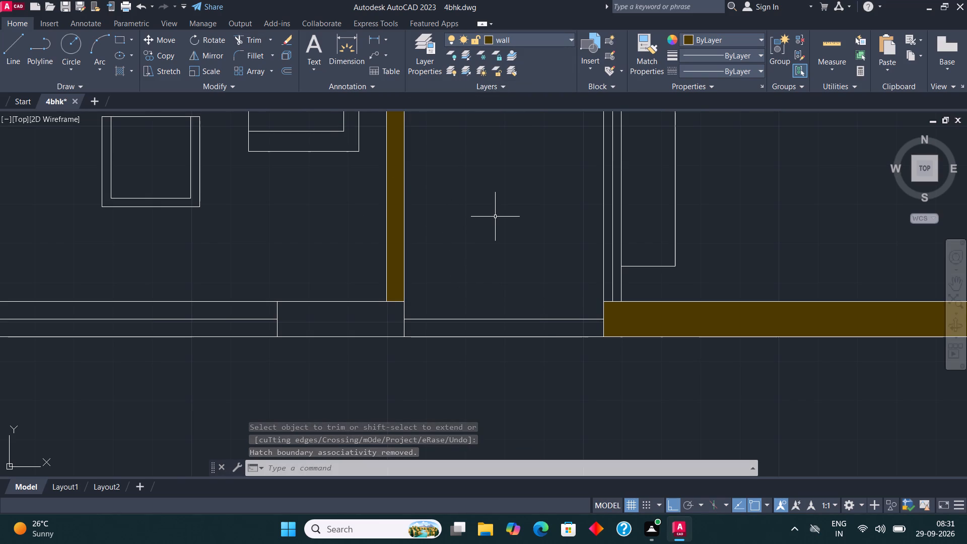
key("h")
key("Return")
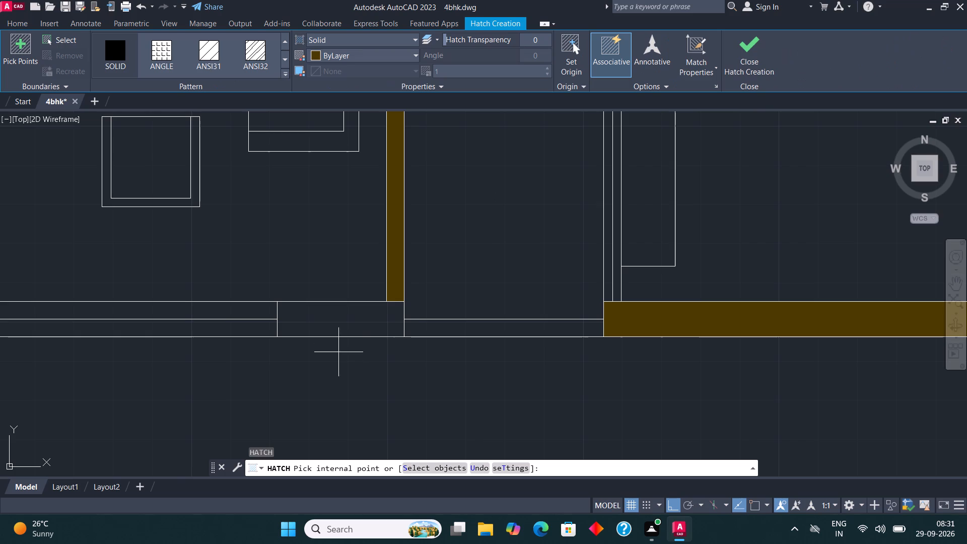
left_click(351, 315)
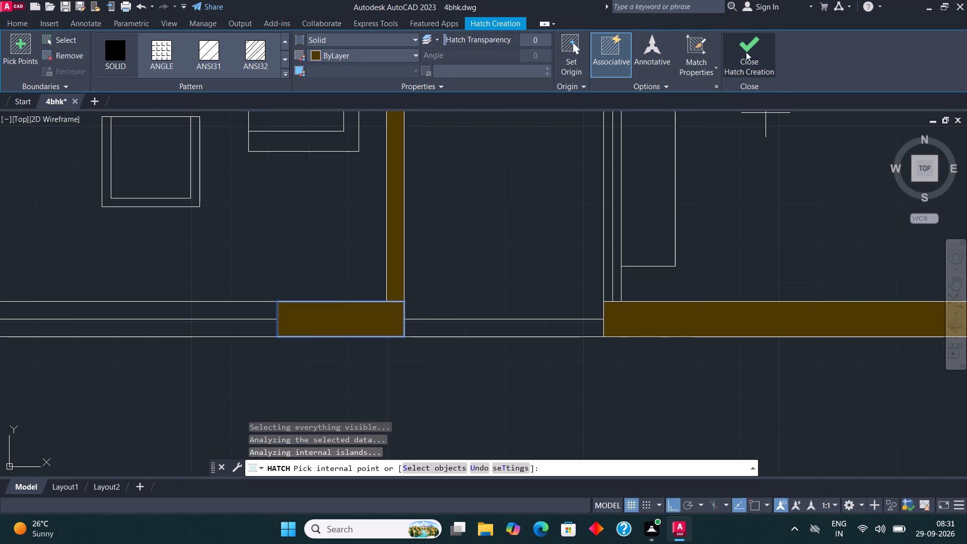
left_click(746, 52)
Create a new layer named bed with colour 10 (red).
scroll(488, 279, "down", 1)
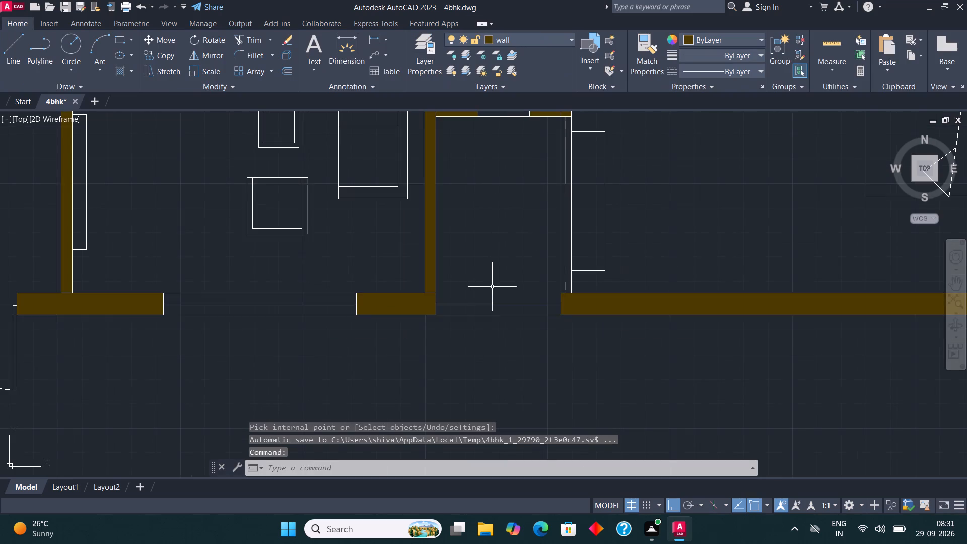
scroll(601, 370, "down", 3)
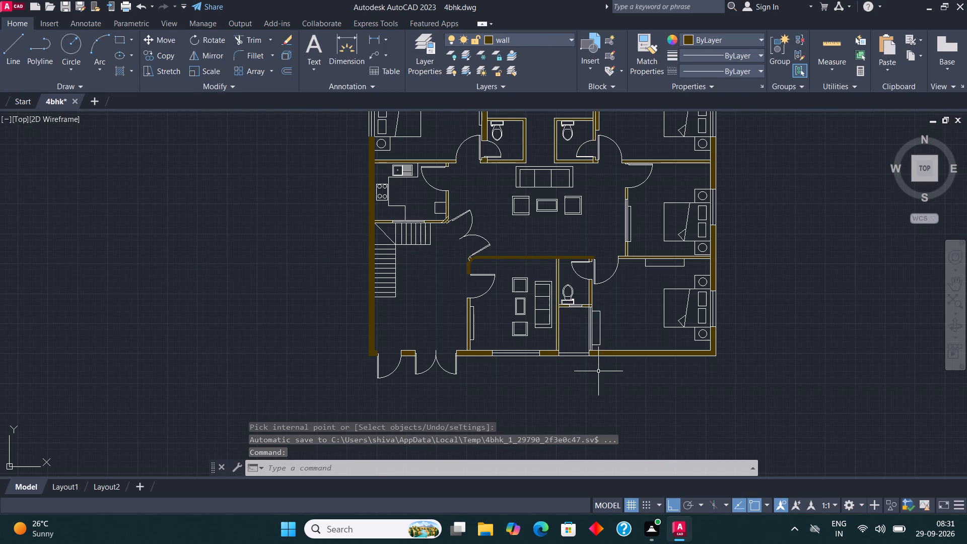
scroll(603, 393, "up", 2)
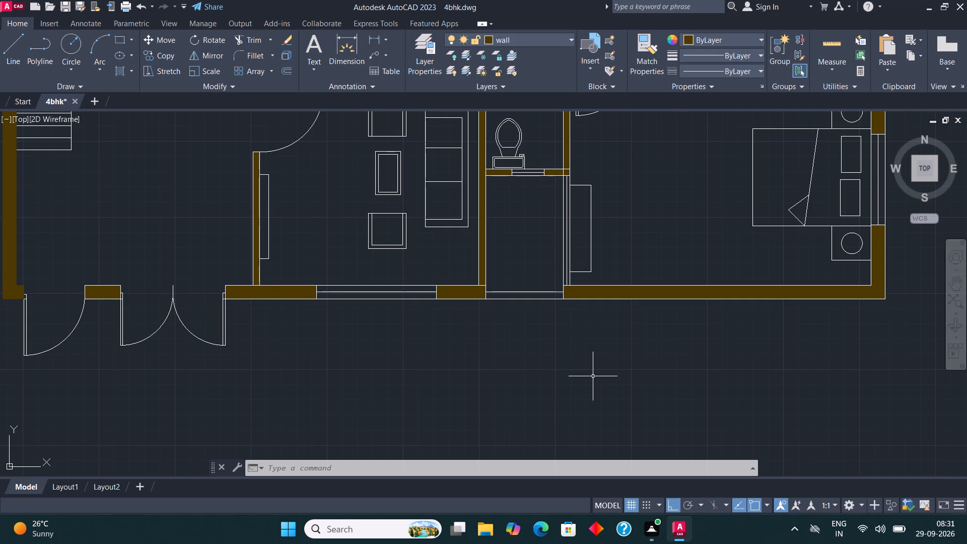
scroll(593, 377, "down", 3)
scroll(520, 140, "up", 2)
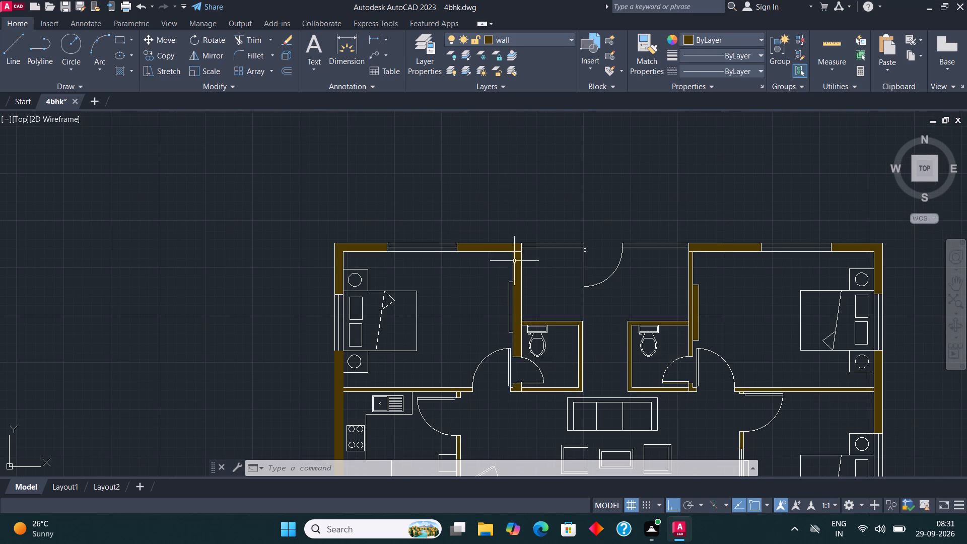
scroll(443, 354, "up", 1)
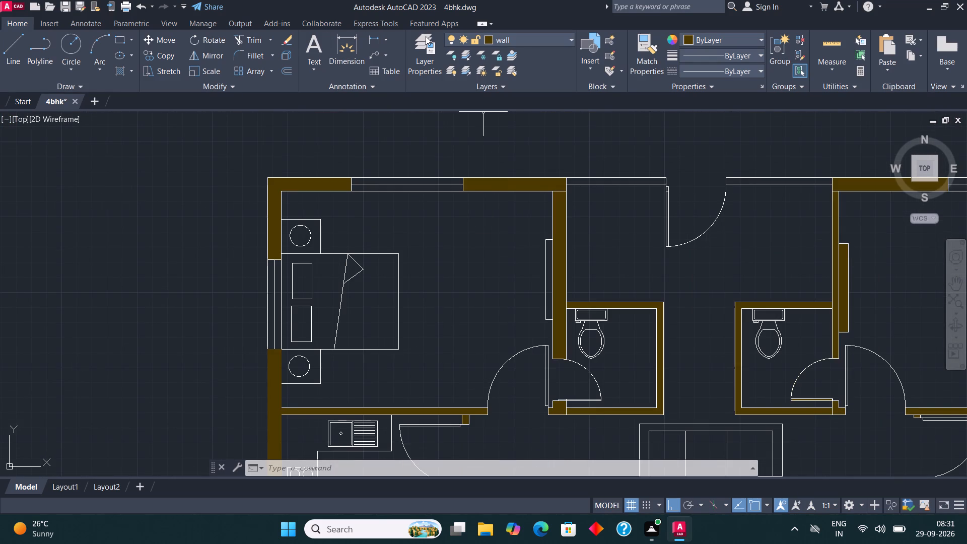
left_click(426, 36)
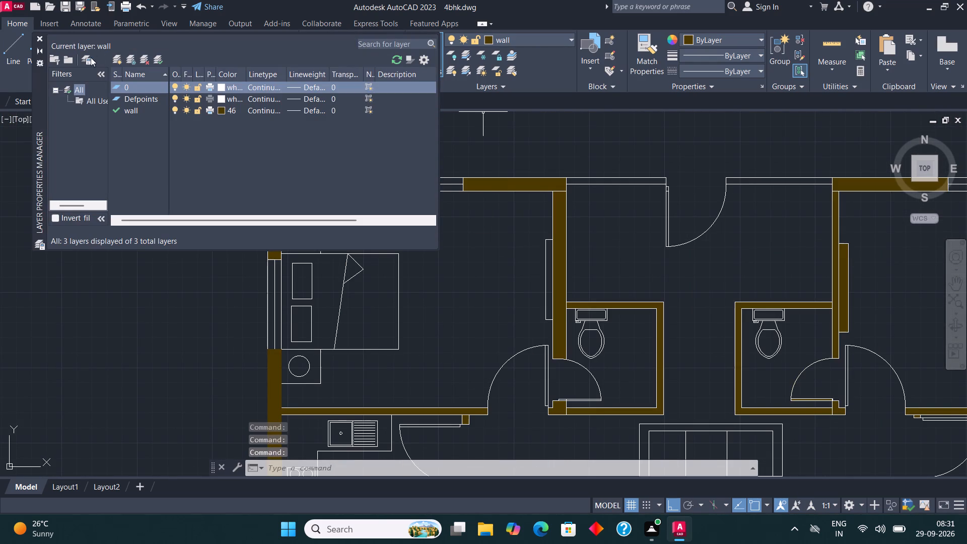
left_click(119, 60)
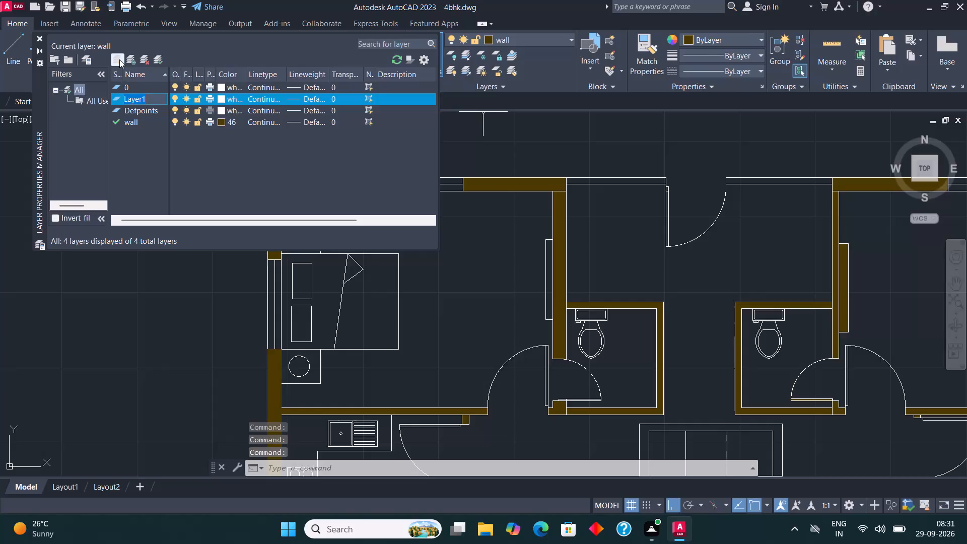
type("bed")
left_click(223, 97)
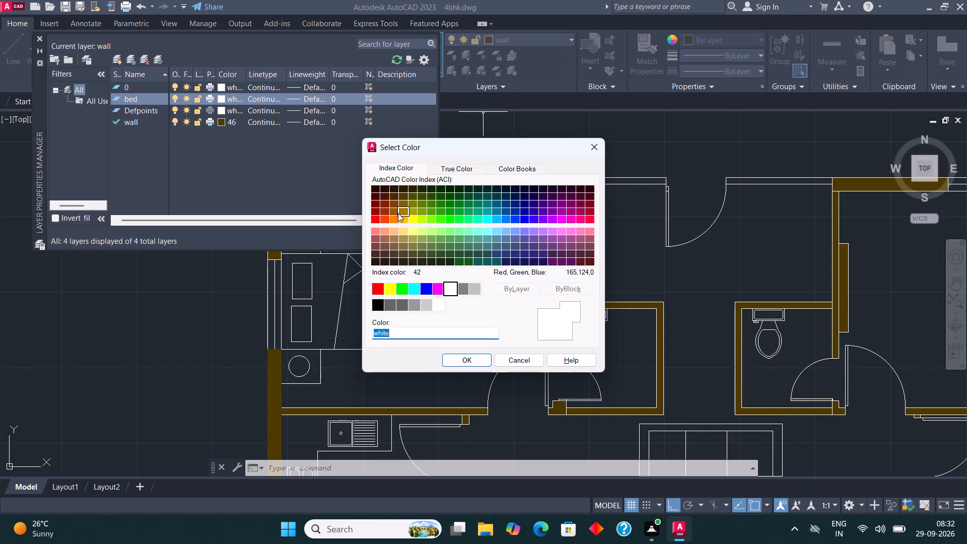
left_click(377, 223)
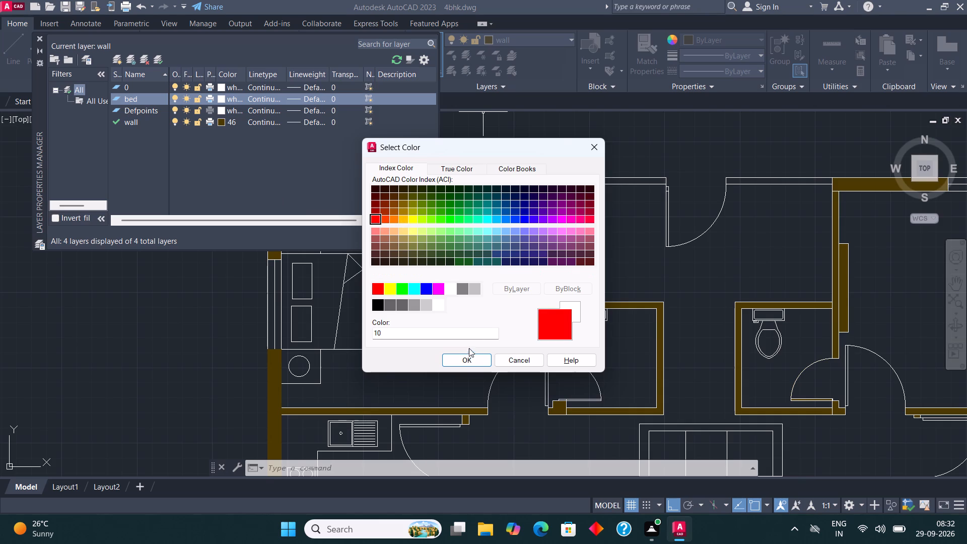
left_click(457, 359)
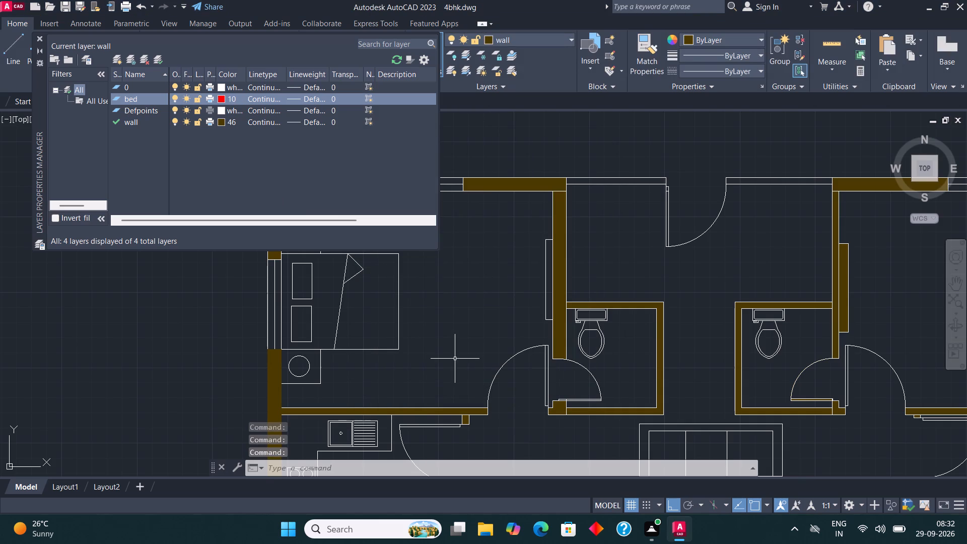
Create a new layer named window with colour 30 (orange).
left_click(119, 58)
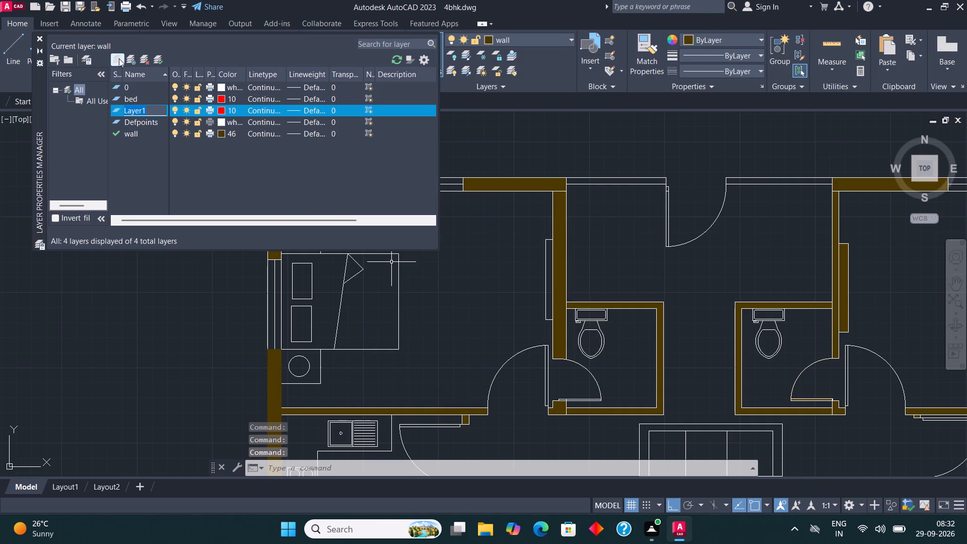
type("window")
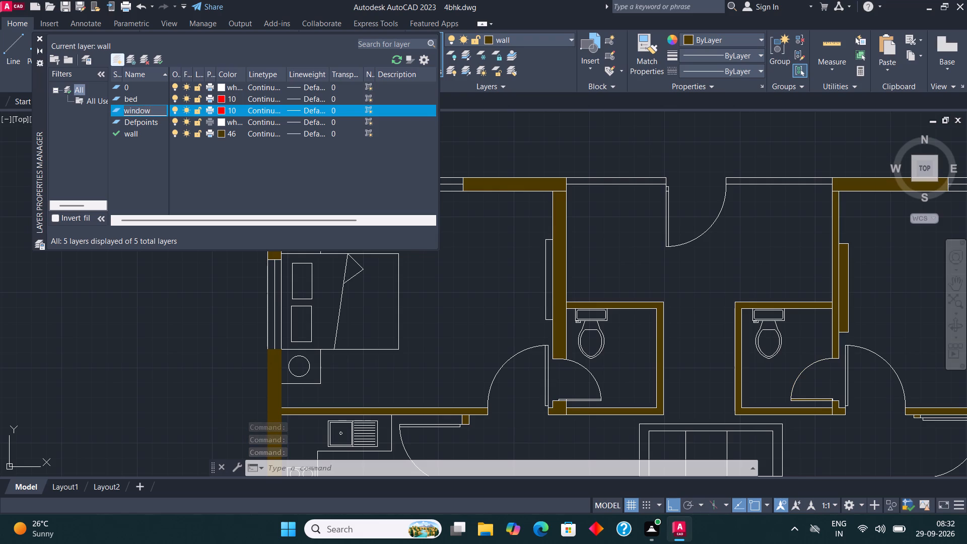
left_click(221, 113)
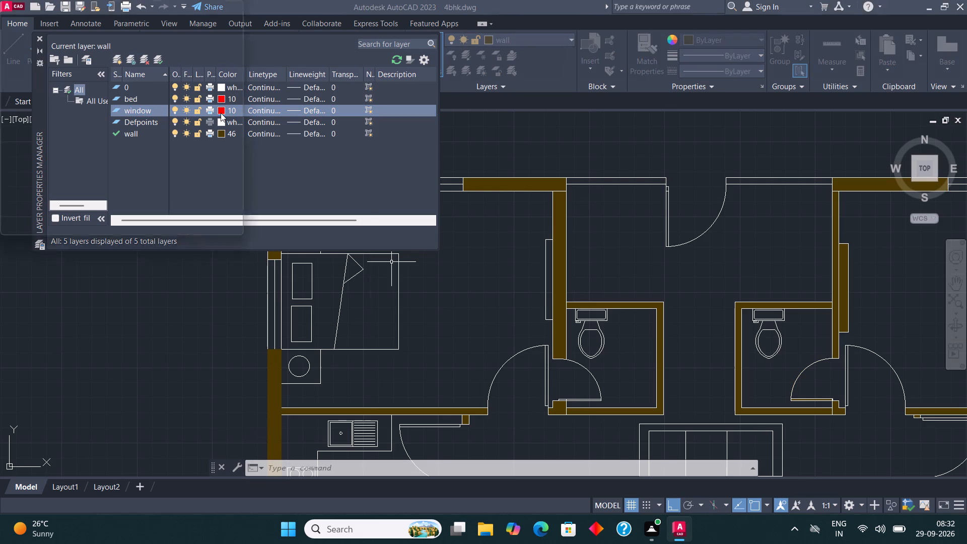
left_click(396, 221)
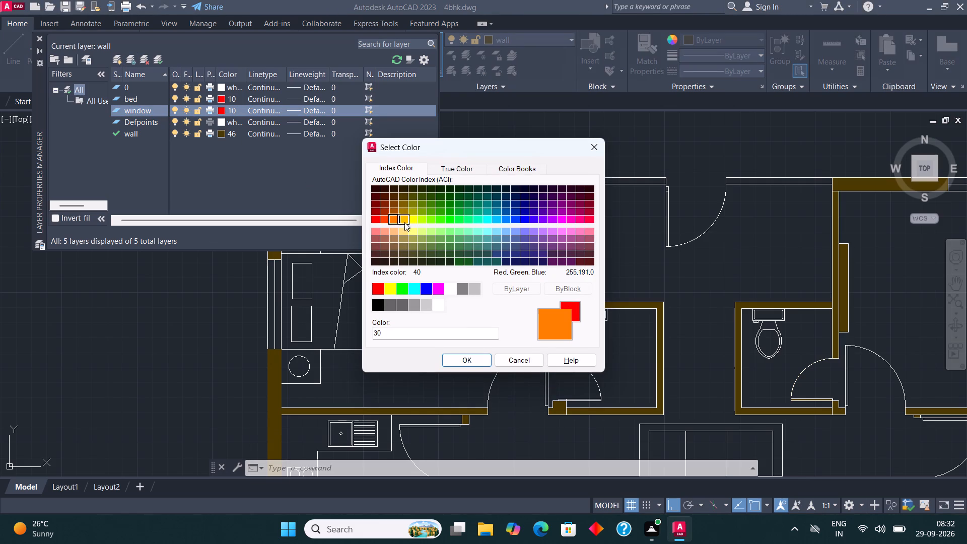
left_click(461, 359)
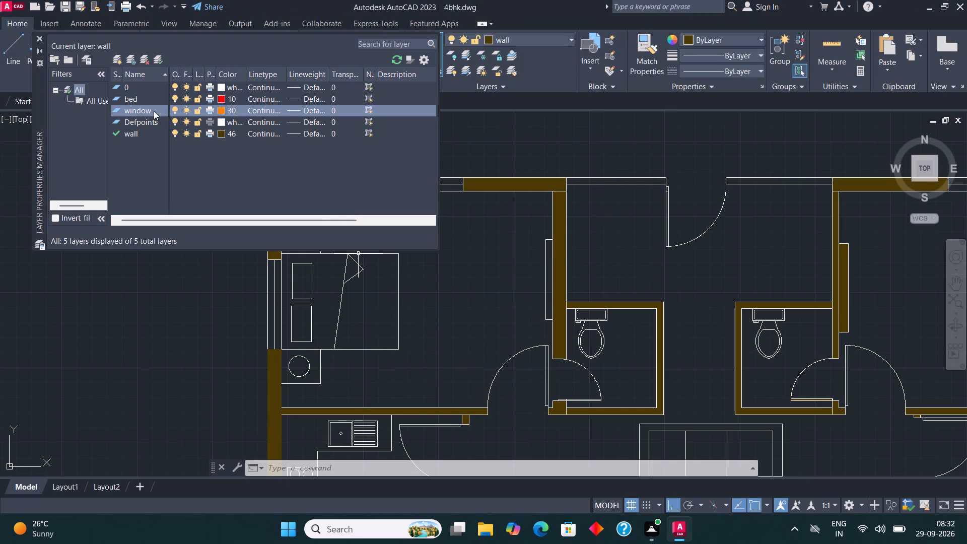
Create a new layer named door with colour 50 (yellow).
left_click(117, 57)
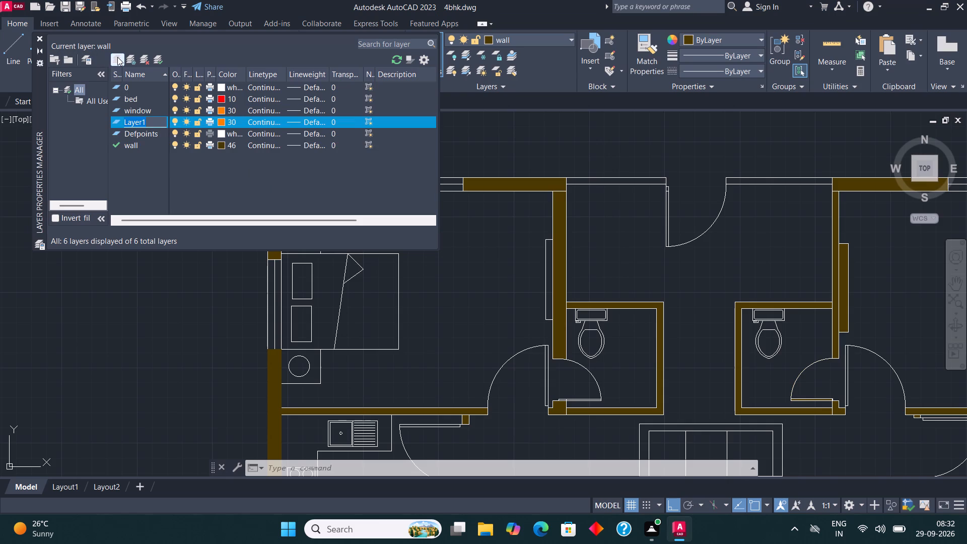
type("door")
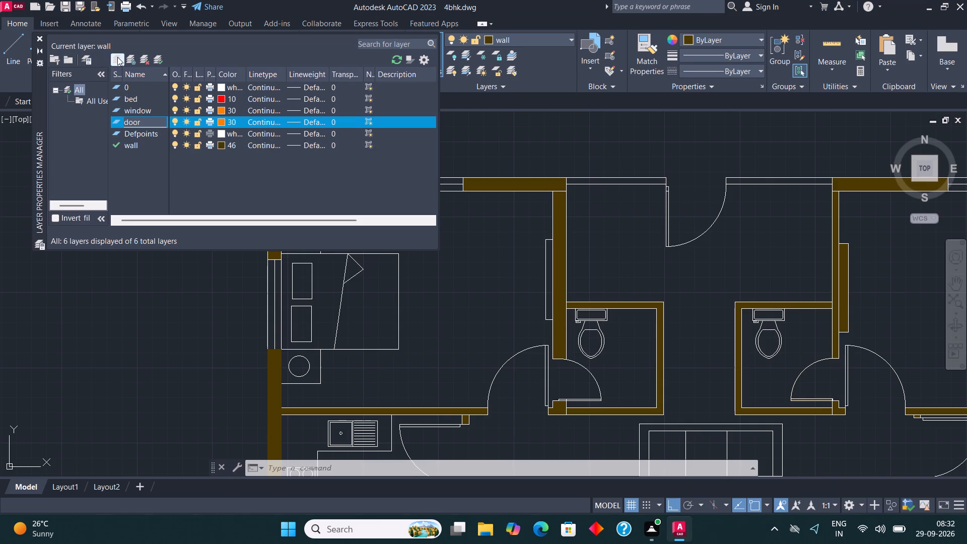
left_click(221, 123)
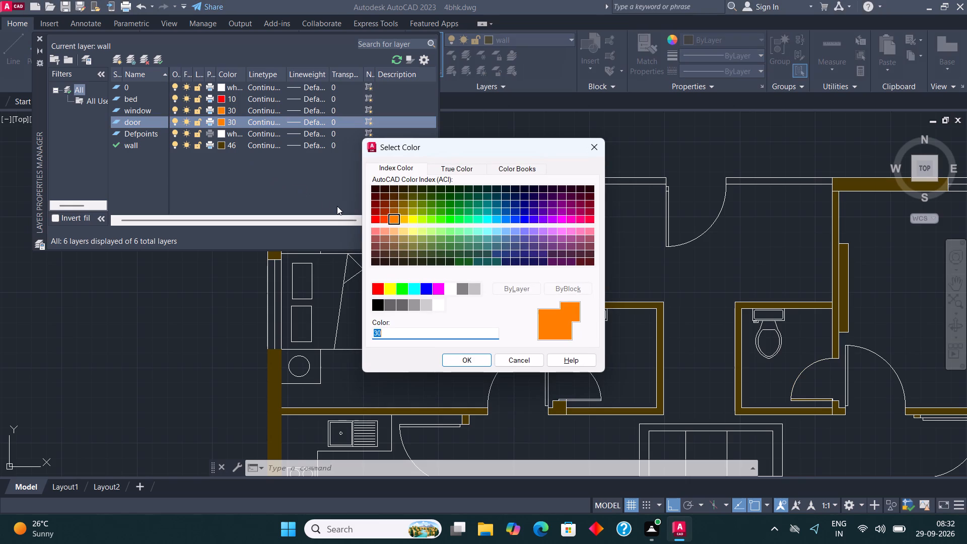
left_click(414, 222)
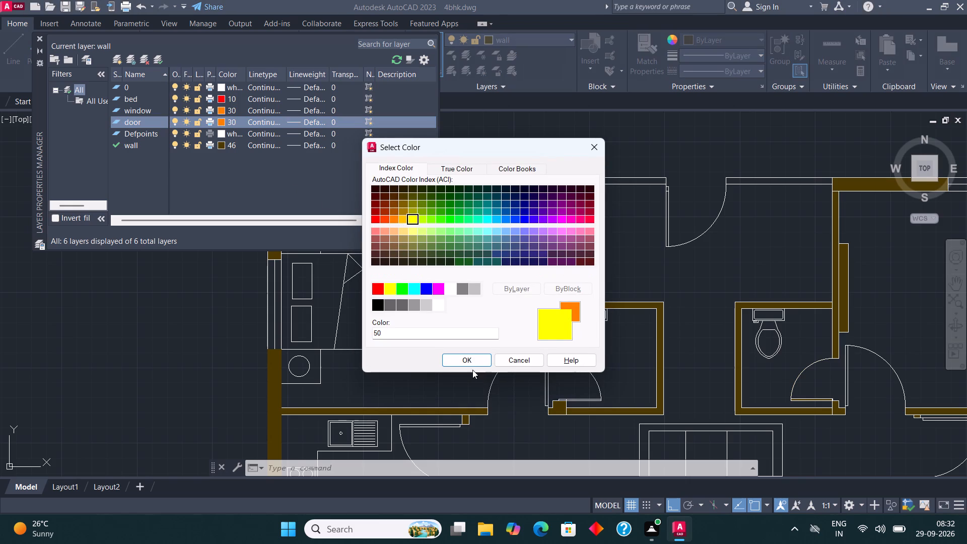
left_click(468, 360)
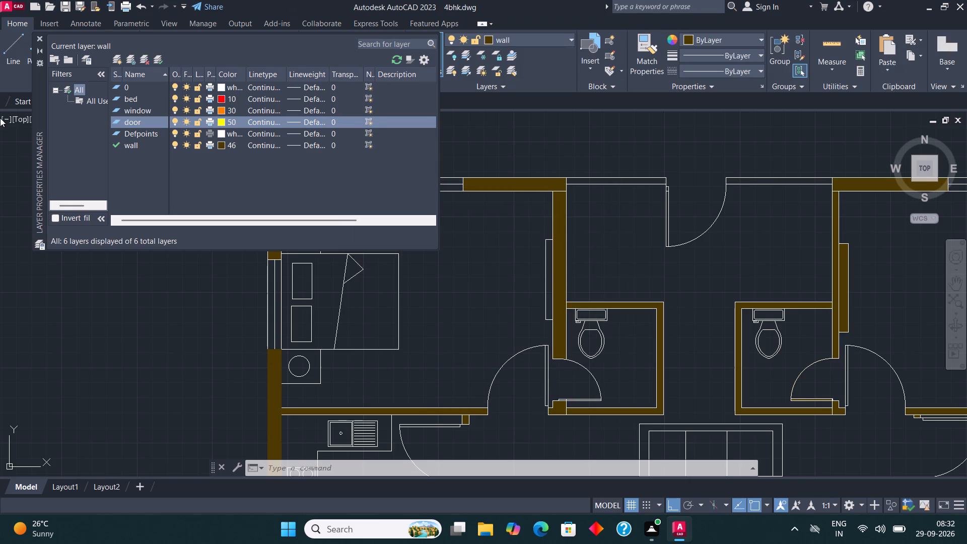
Create a new layer named kit with colour 193 (purple) and close the layer manager.
left_click(119, 59)
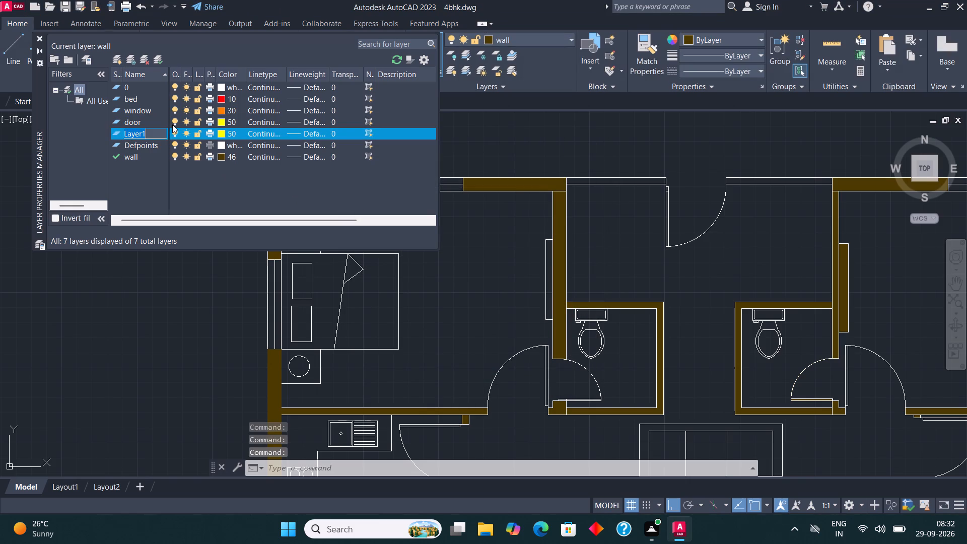
type("kit")
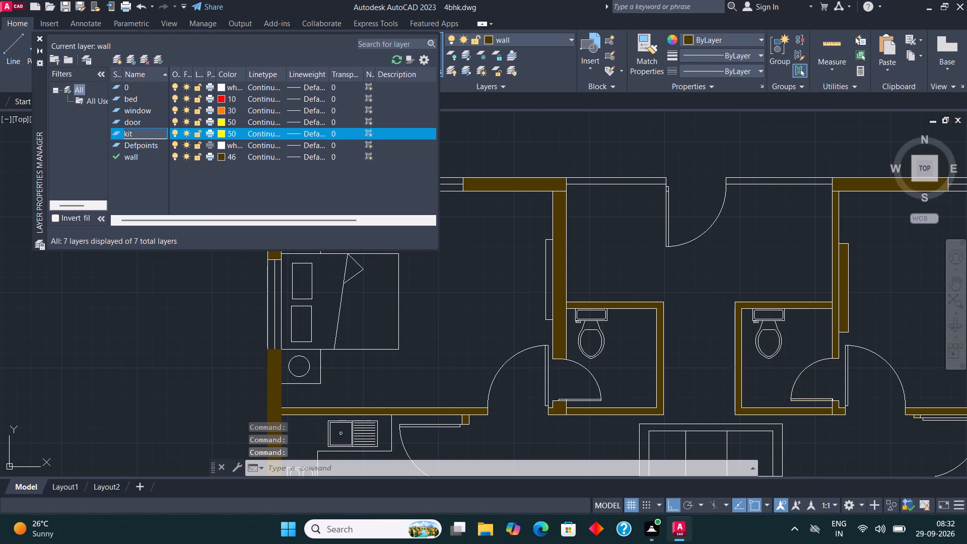
left_click(221, 133)
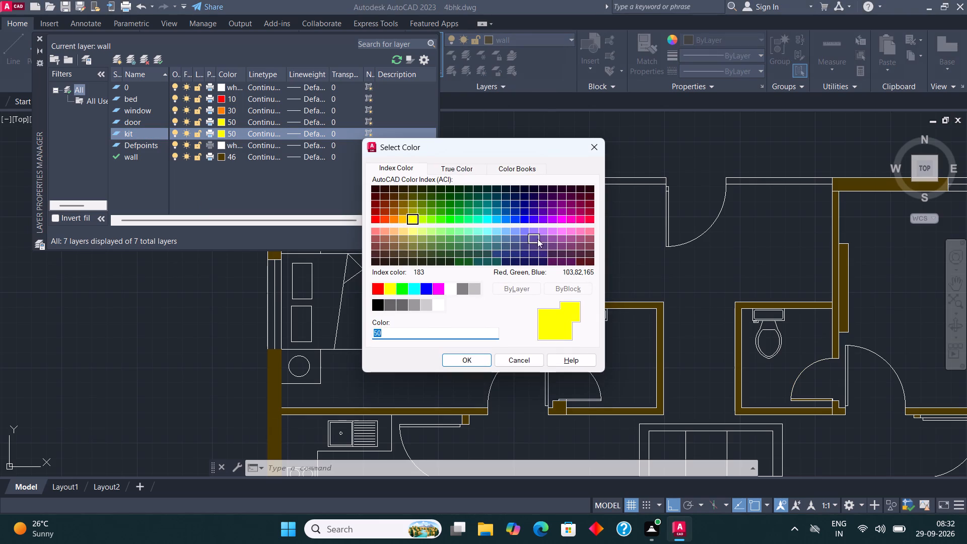
left_click(546, 240)
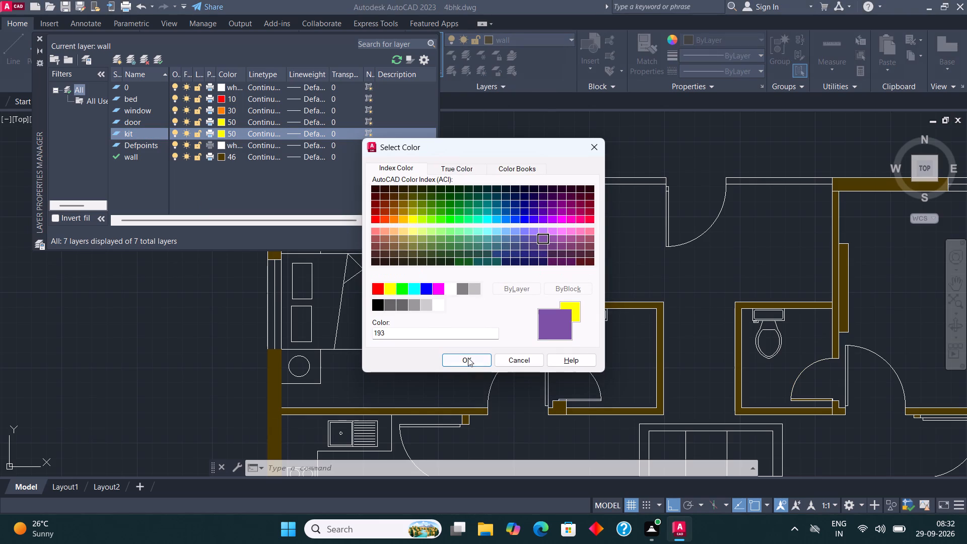
left_click(469, 359)
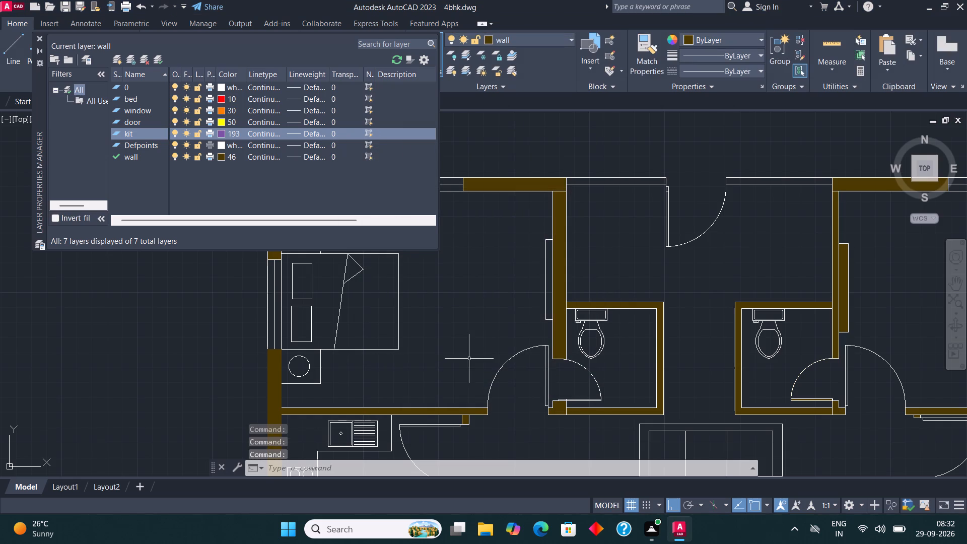
left_click(39, 34)
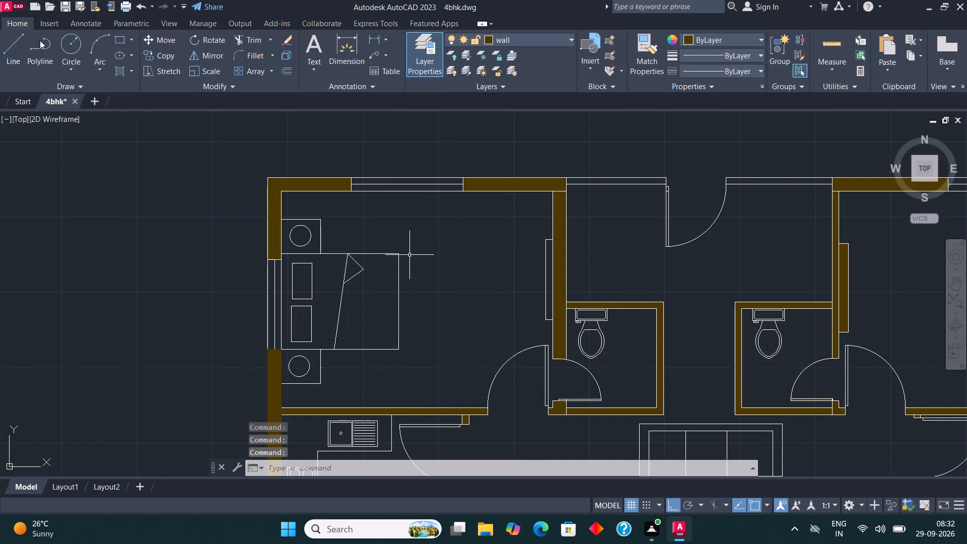
Put the upper-left bedroom's bed and its two bedside tables on the bed layer.
left_click(402, 385)
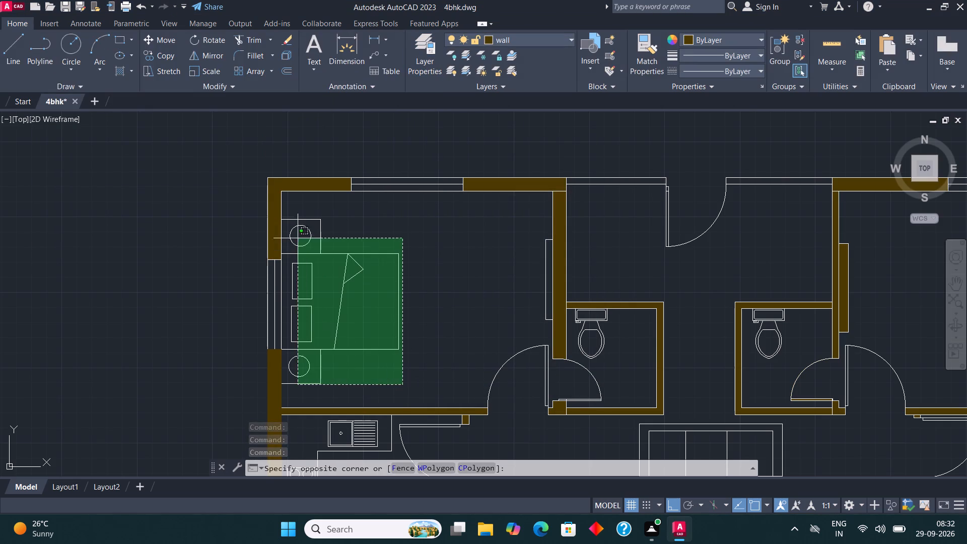
left_click(288, 221)
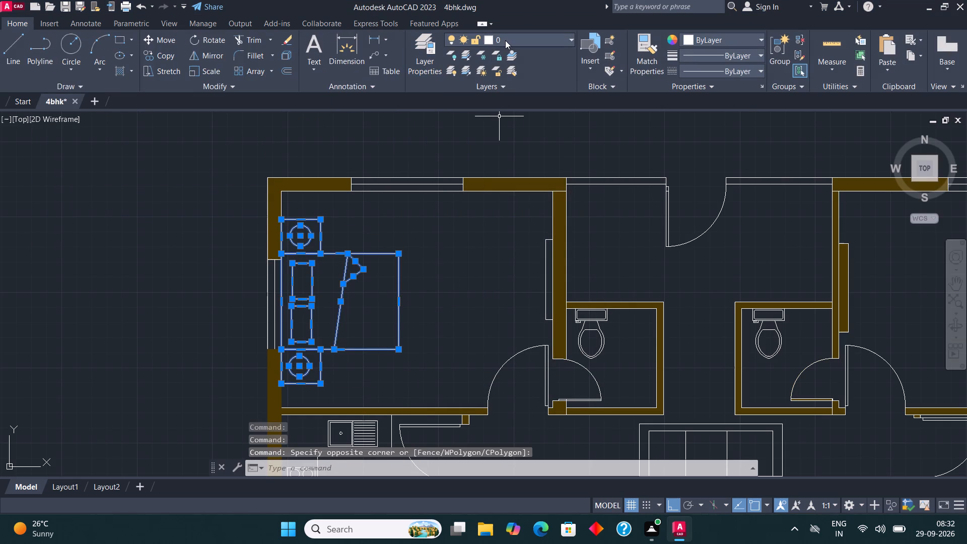
left_click(505, 40)
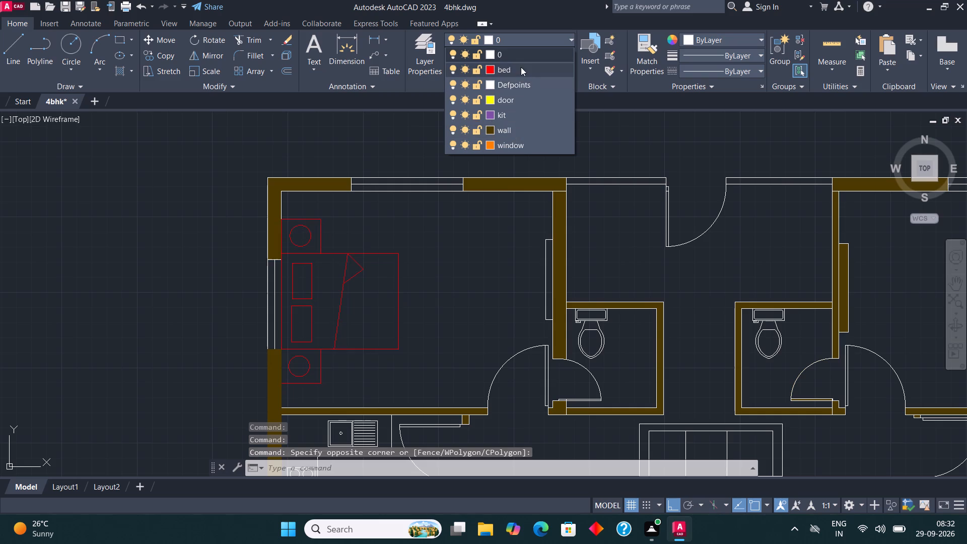
left_click(521, 67)
key("space")
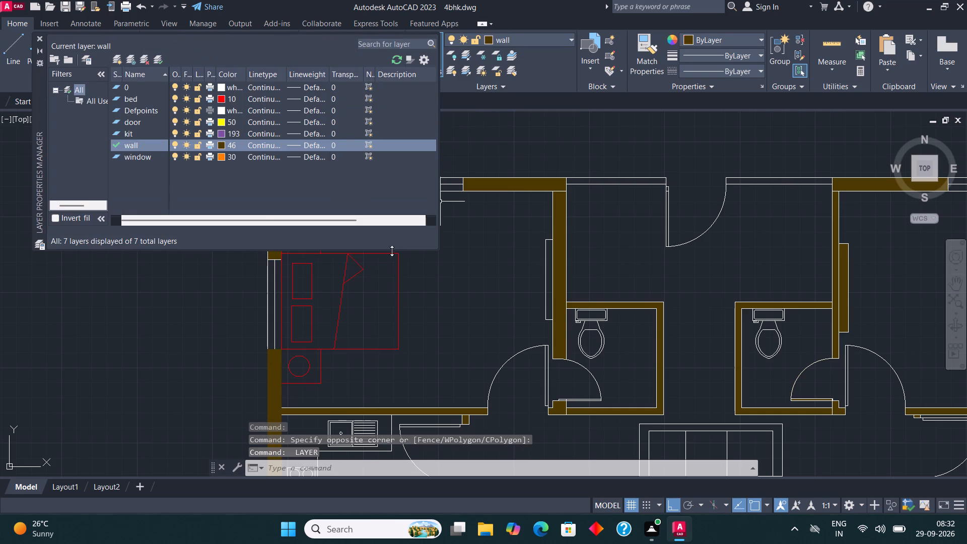
left_click(39, 36)
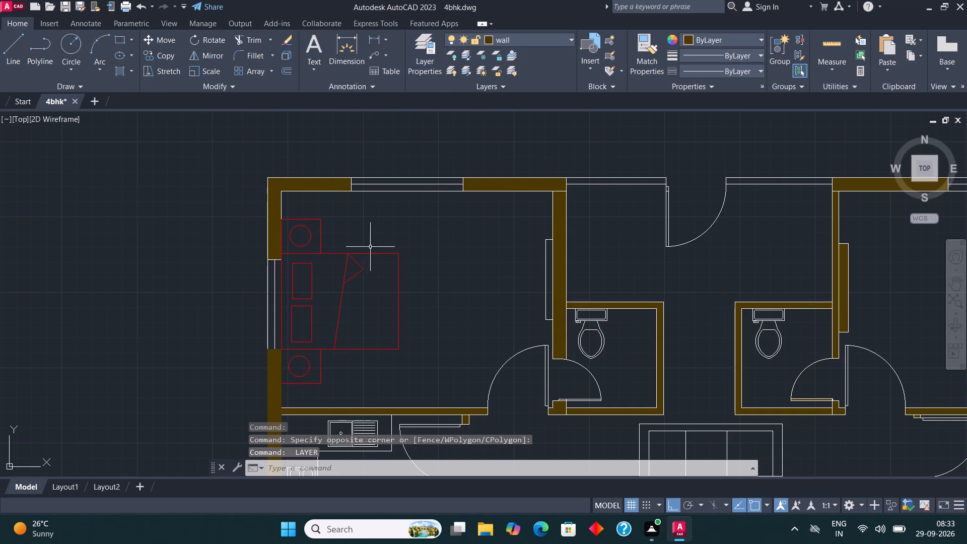
Put the window in the upper-left bedroom's top wall on the window layer.
scroll(378, 147, "up", 1)
left_click(322, 231)
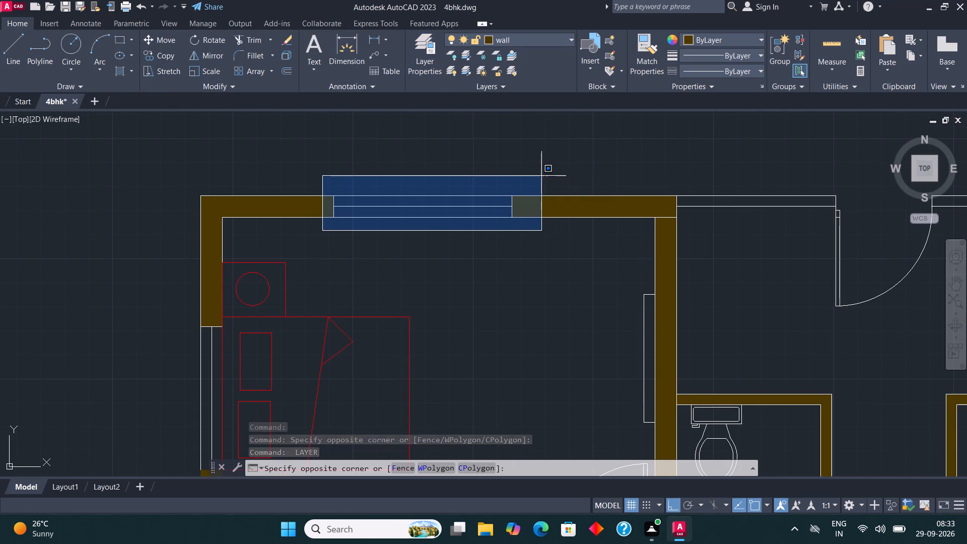
left_click(541, 176)
left_click(514, 42)
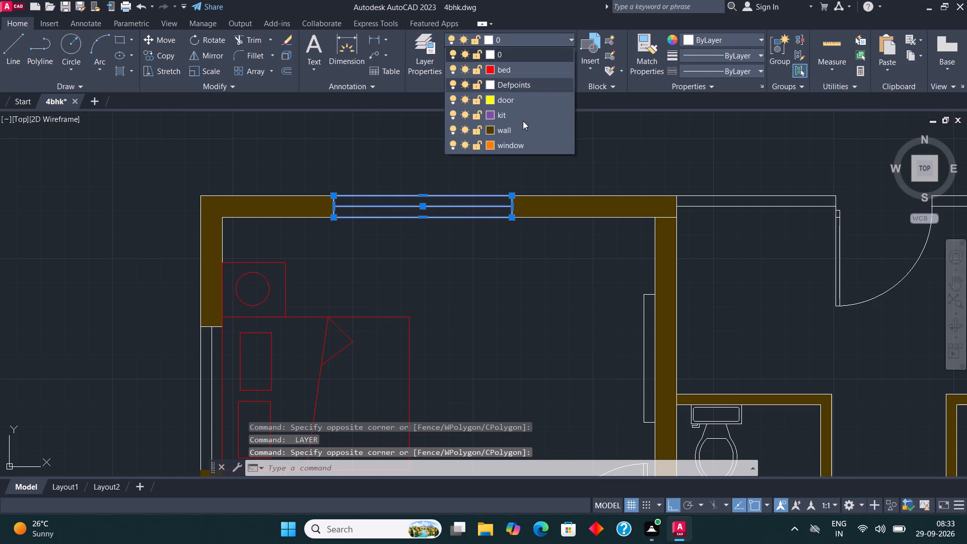
left_click(523, 145)
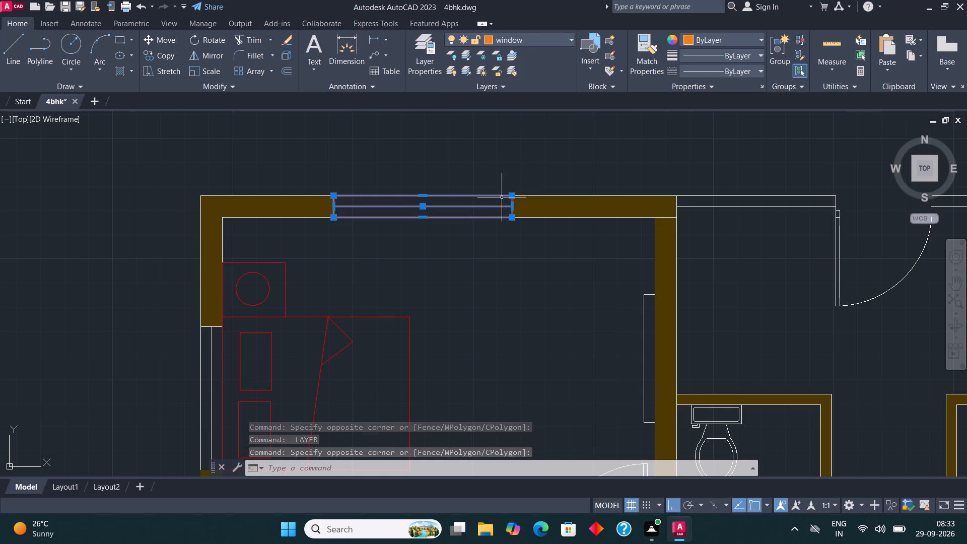
key("space")
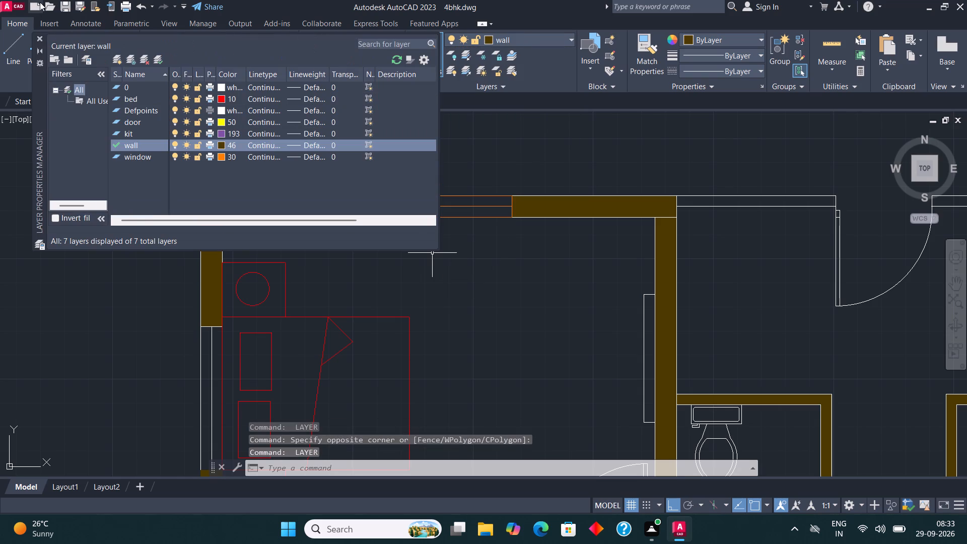
left_click(40, 37)
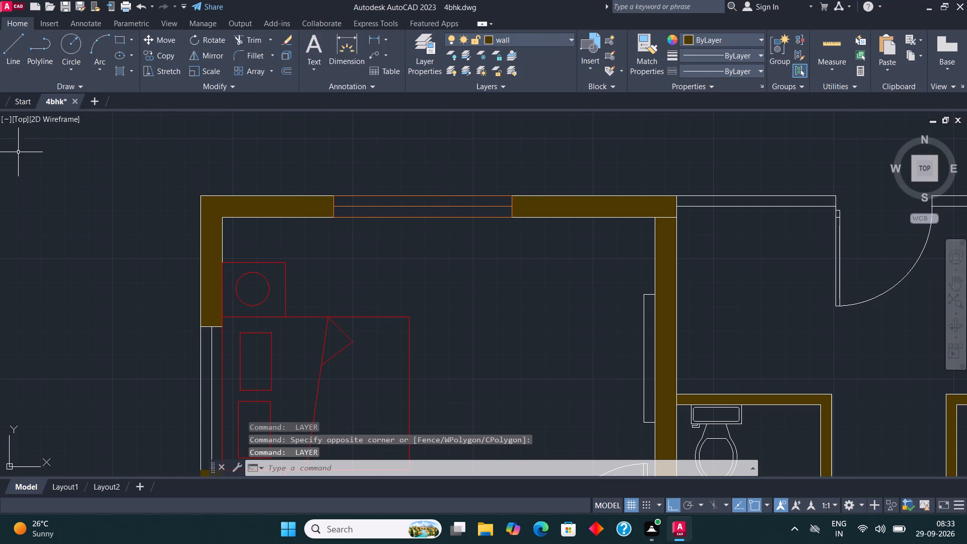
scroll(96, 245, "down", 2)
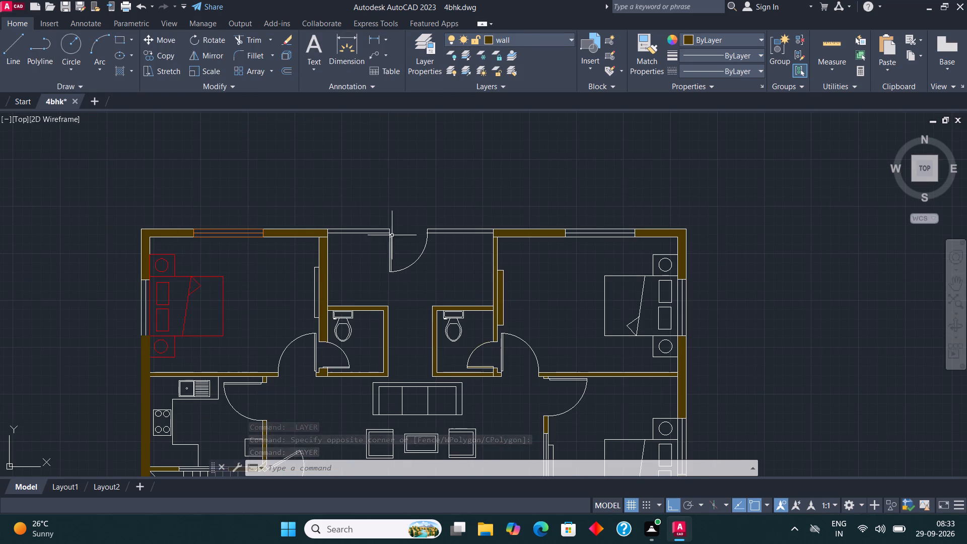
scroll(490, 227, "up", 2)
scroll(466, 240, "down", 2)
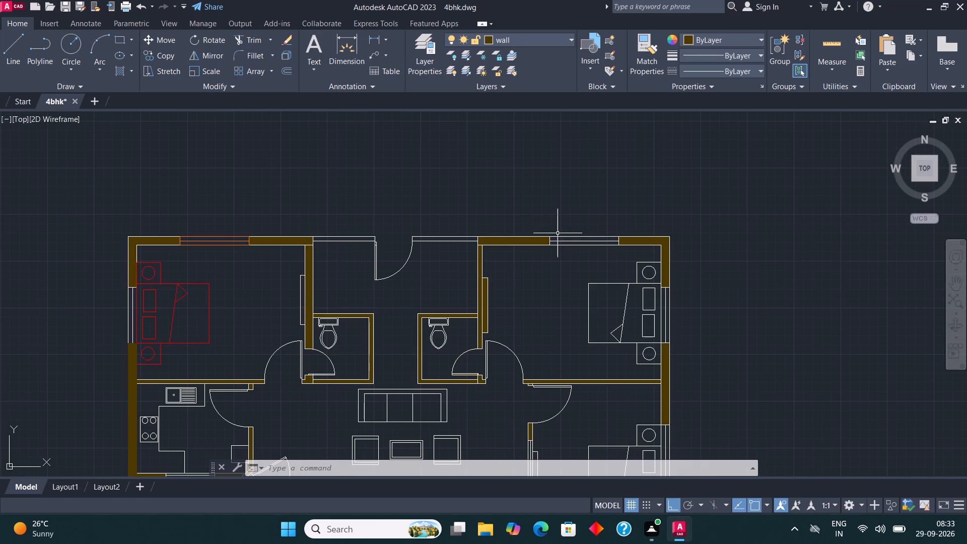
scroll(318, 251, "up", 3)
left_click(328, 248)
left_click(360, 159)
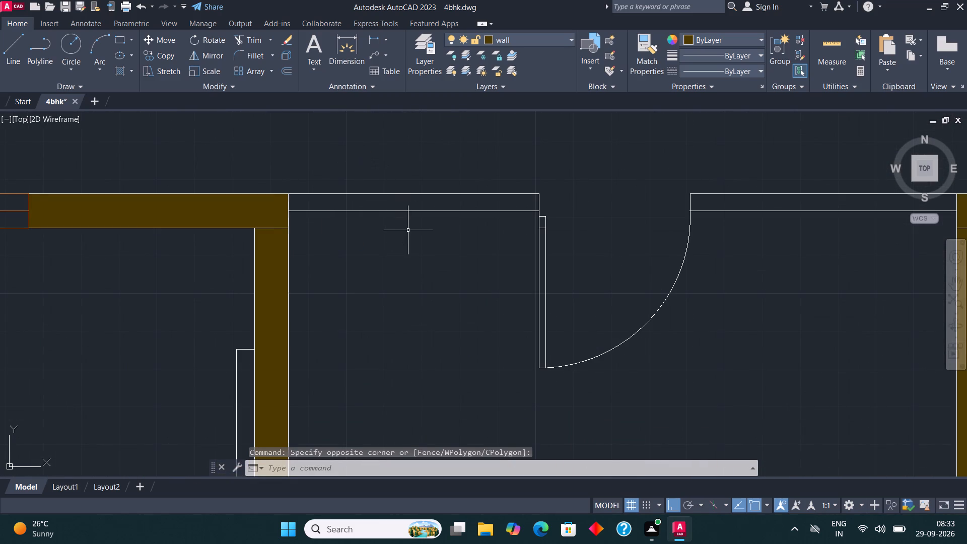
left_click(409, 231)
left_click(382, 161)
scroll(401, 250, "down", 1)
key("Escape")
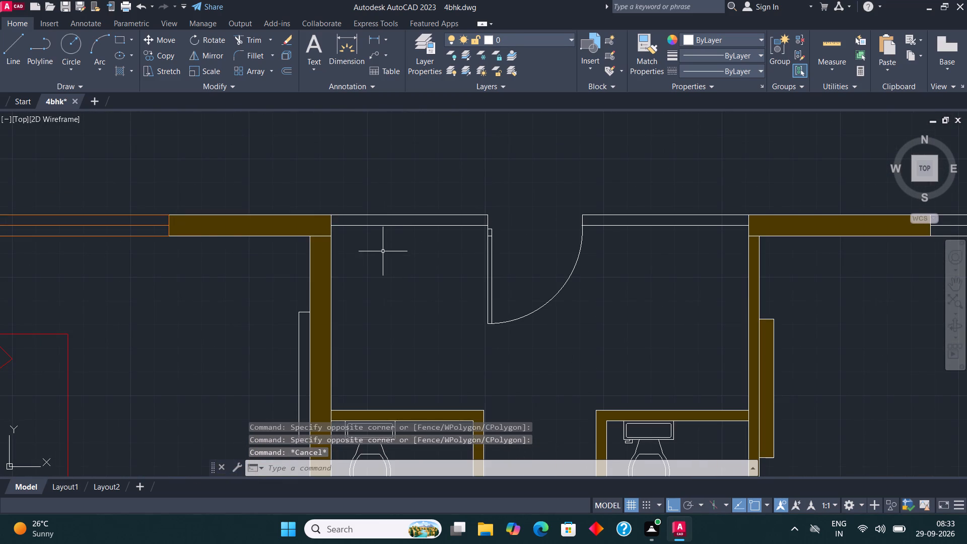
Put the inner window lines on both sides of the top wall's middle door on the window layer.
left_click(287, 259)
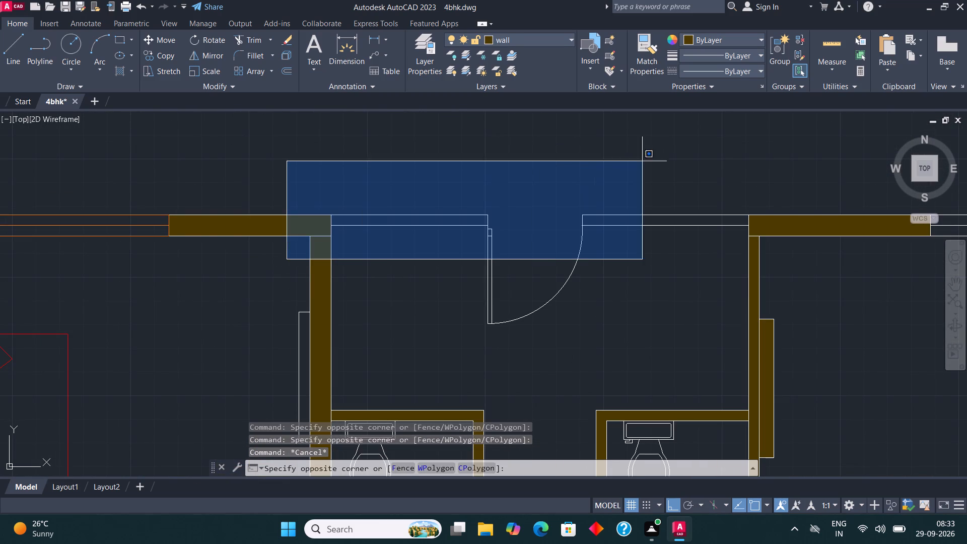
left_click(750, 173)
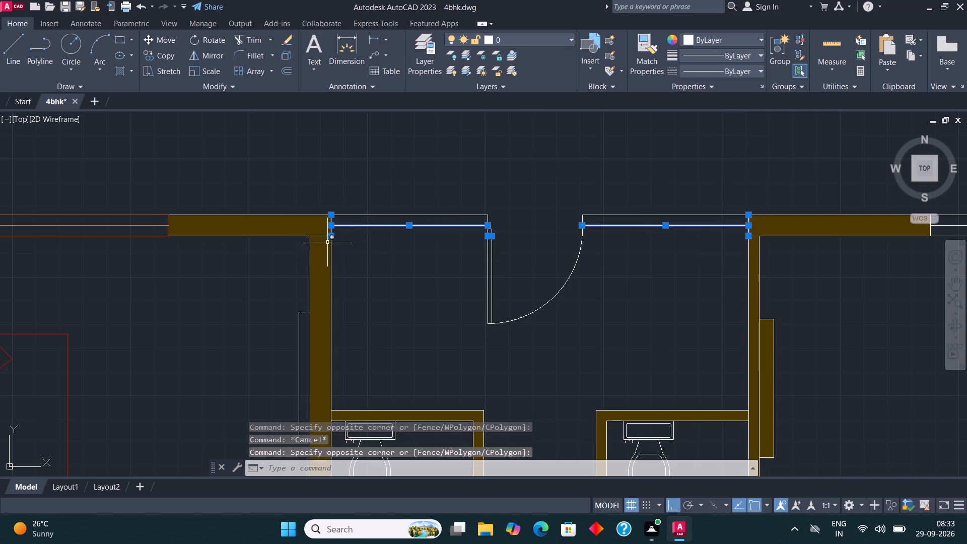
left_click(516, 36)
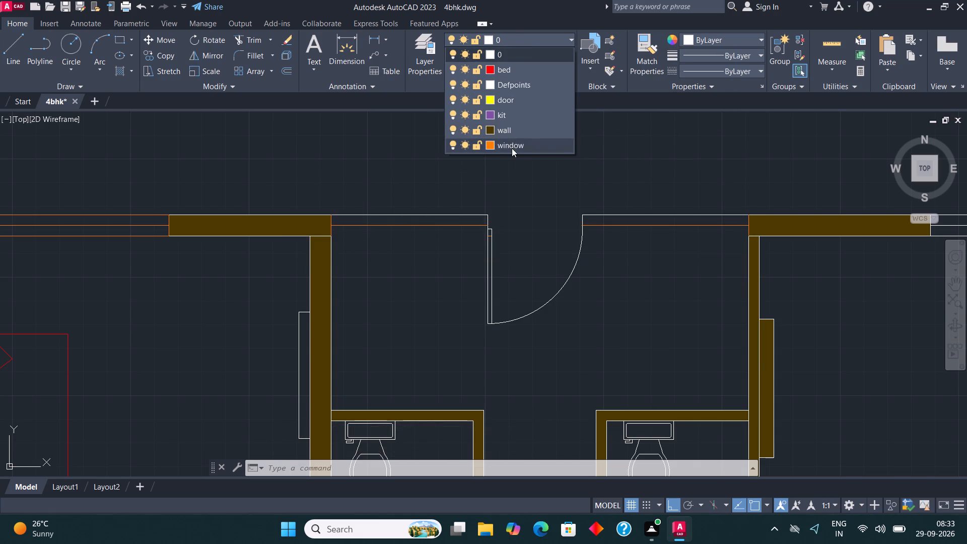
left_click(511, 145)
key("space")
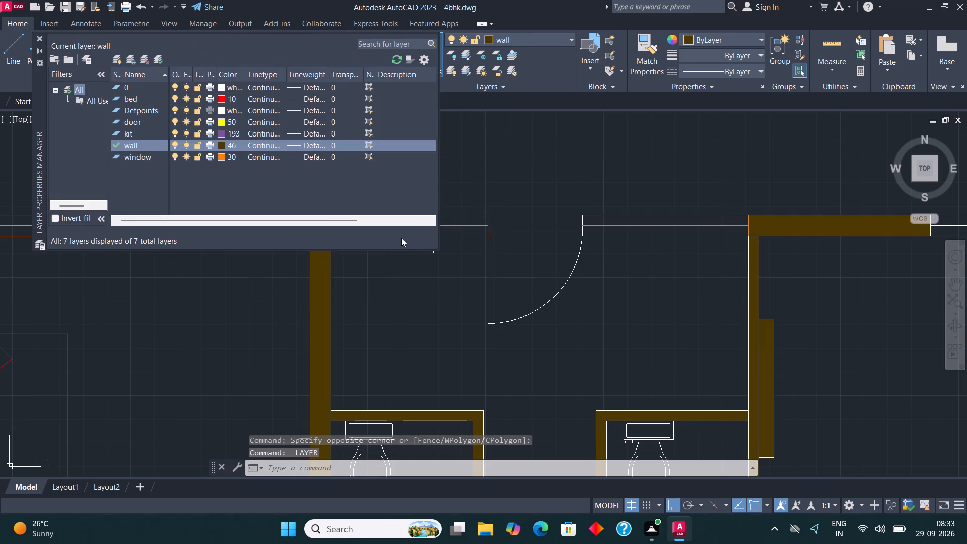
key("Escape")
scroll(380, 278, "down", 2)
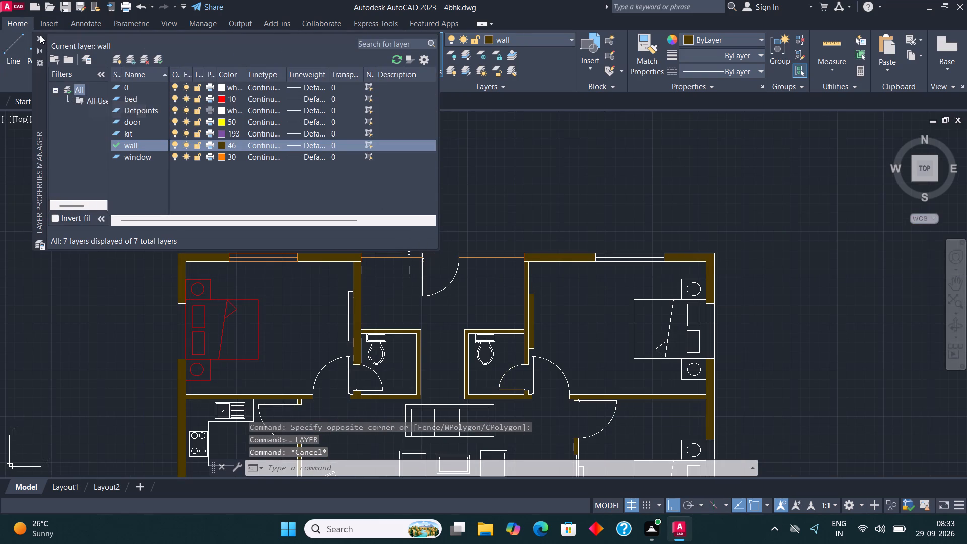
left_click(39, 35)
Put the window in the upper-right bedroom's top wall on the window layer.
scroll(679, 239, "up", 3)
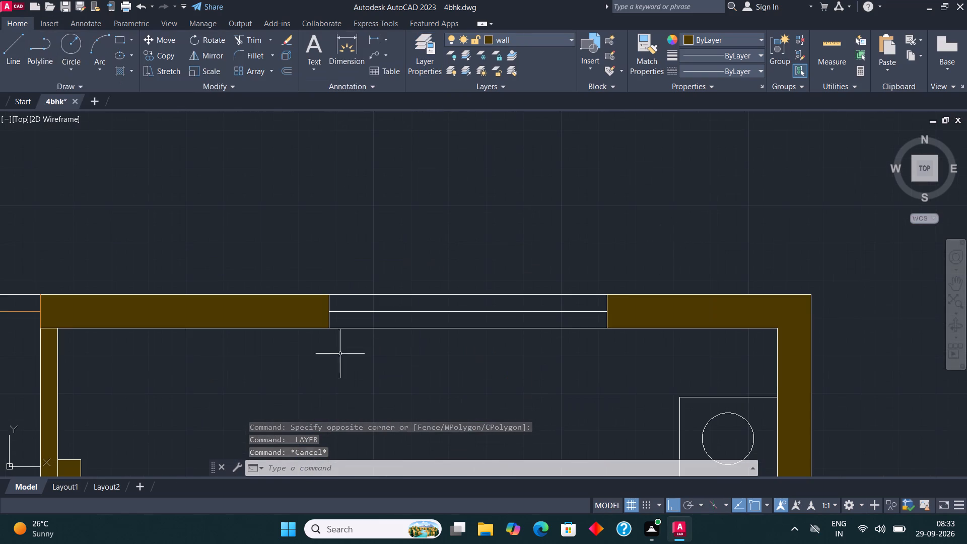
left_click(244, 358)
left_click(664, 266)
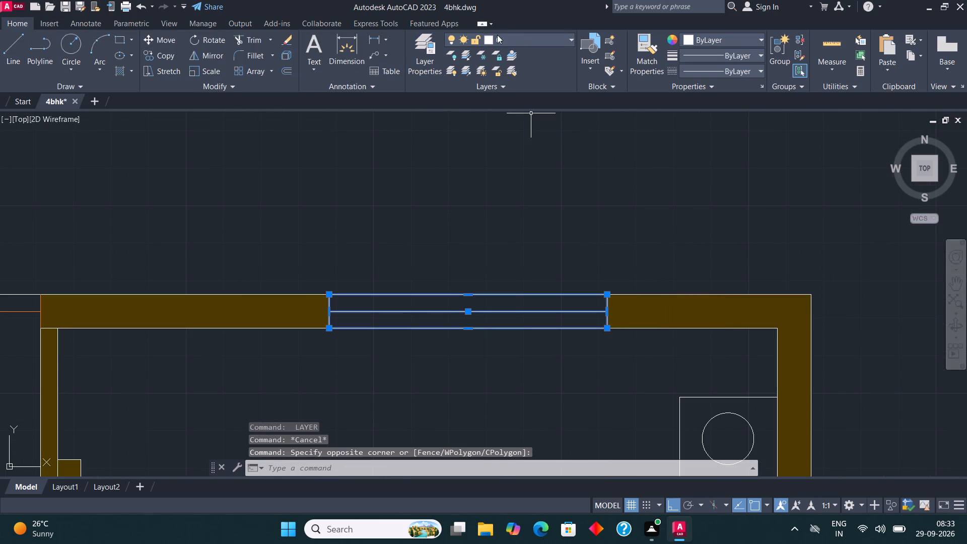
left_click(497, 35)
left_click(510, 147)
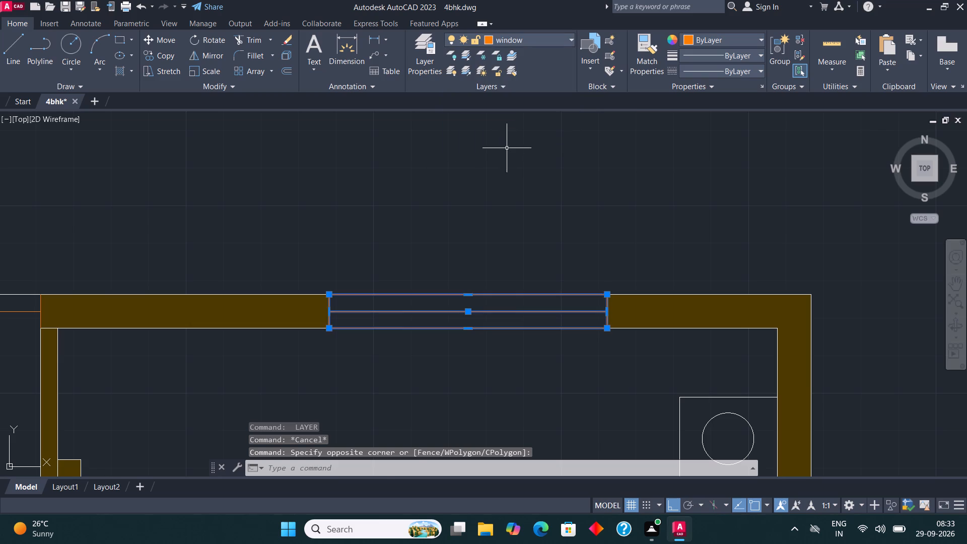
Put the outer right-wall windows of the upper-right and middle-right bedrooms on the window layer.
scroll(427, 158, "down", 3)
scroll(515, 293, "up", 3)
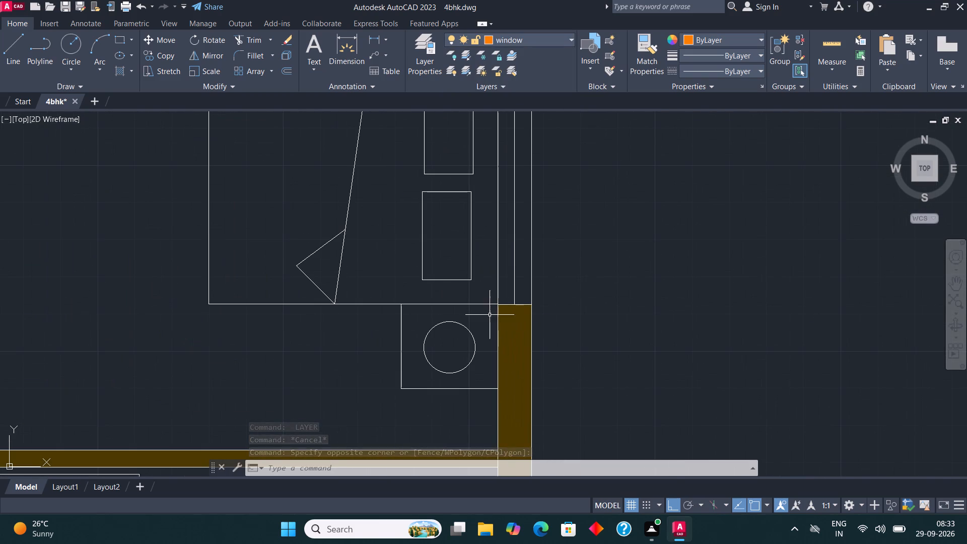
left_click(490, 315)
scroll(518, 212, "down", 2)
left_click(528, 154)
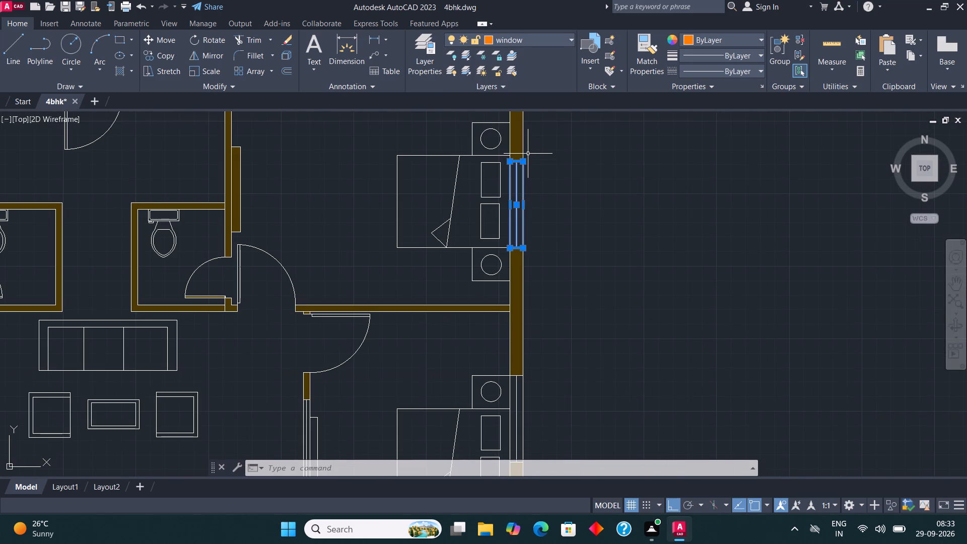
scroll(529, 157, "down", 1)
scroll(527, 374, "up", 1)
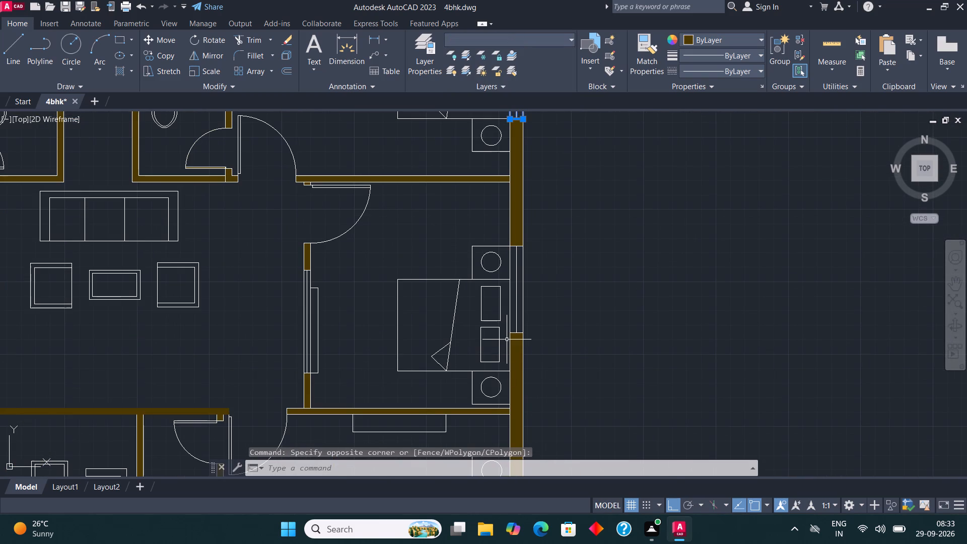
left_click(507, 339)
left_click(541, 236)
left_click(521, 37)
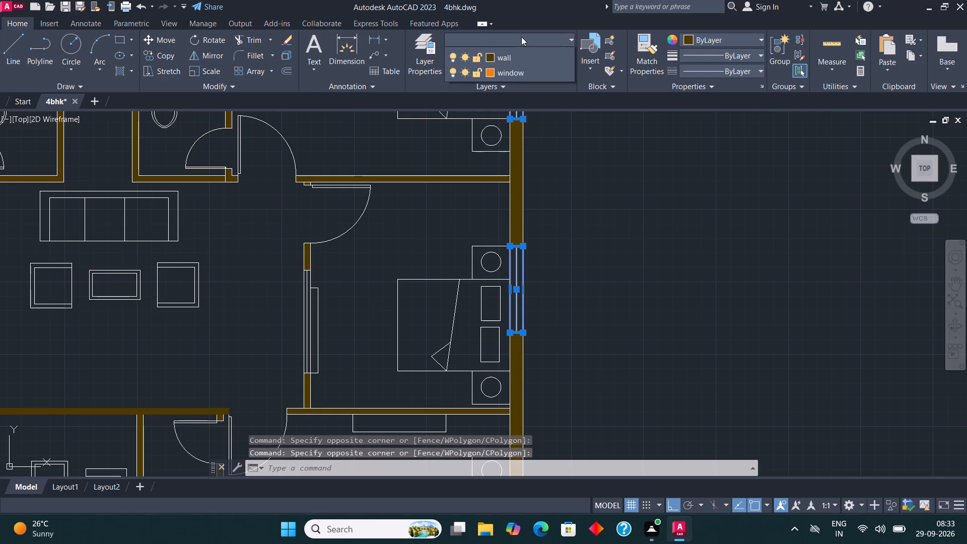
left_click(525, 142)
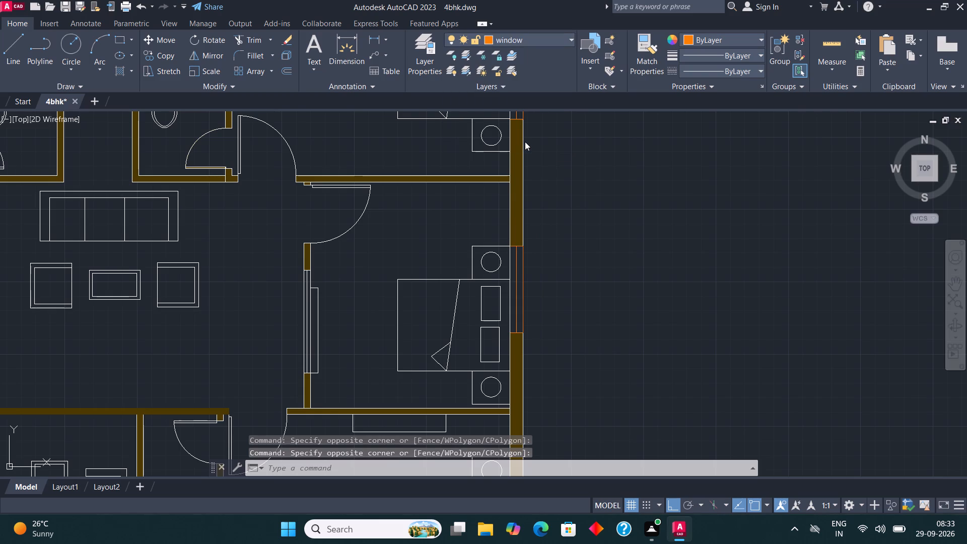
key("Escape")
Put the window behind the bed in the lower-right bedroom's outer wall on the window layer.
scroll(526, 215, "down", 2)
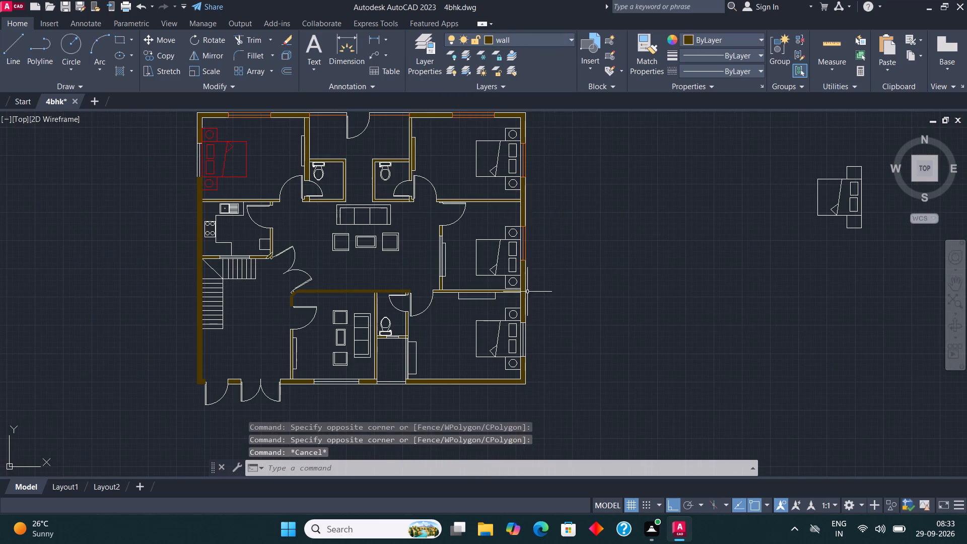
scroll(530, 335, "up", 4)
scroll(523, 341, "down", 3)
scroll(508, 376, "up", 3)
left_click(486, 387)
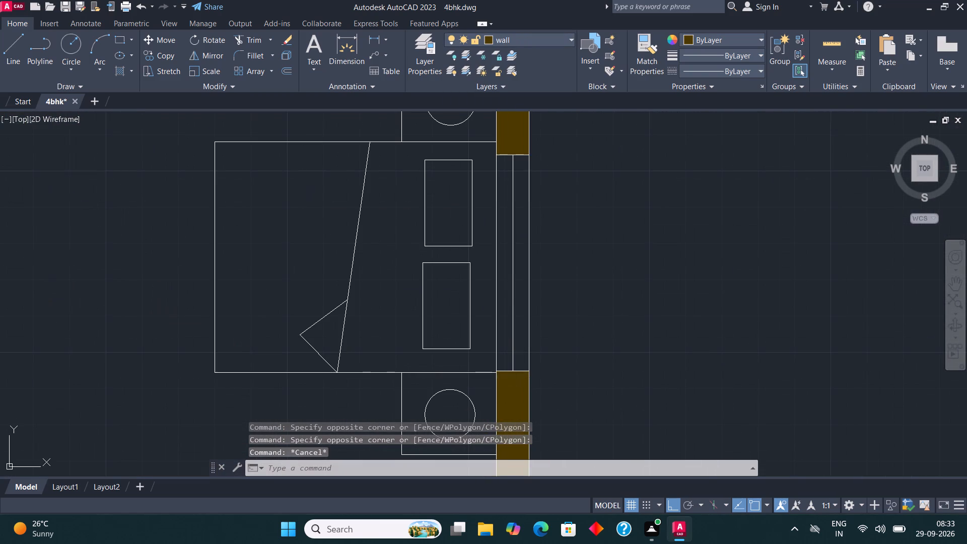
left_click(567, 131)
left_click(559, 42)
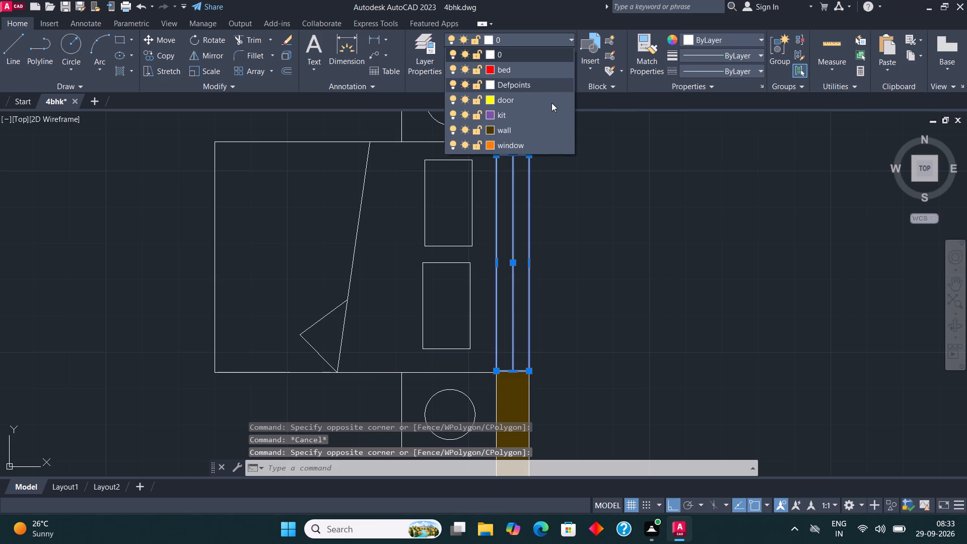
left_click(541, 144)
key("Escape")
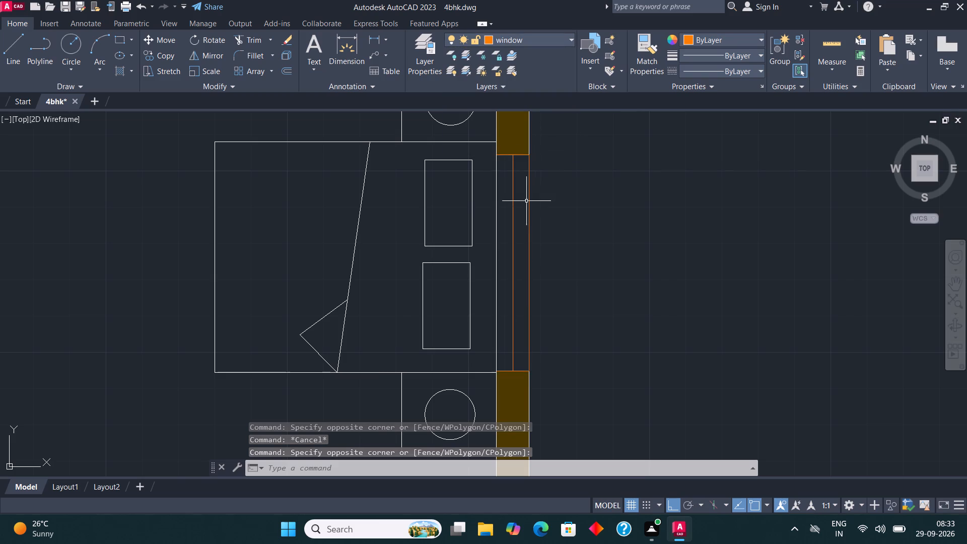
Put the lower sitting room's bottom-wall window and the small window behind the lower toilet on the window layer.
scroll(559, 229, "down", 4)
scroll(364, 268, "up", 3)
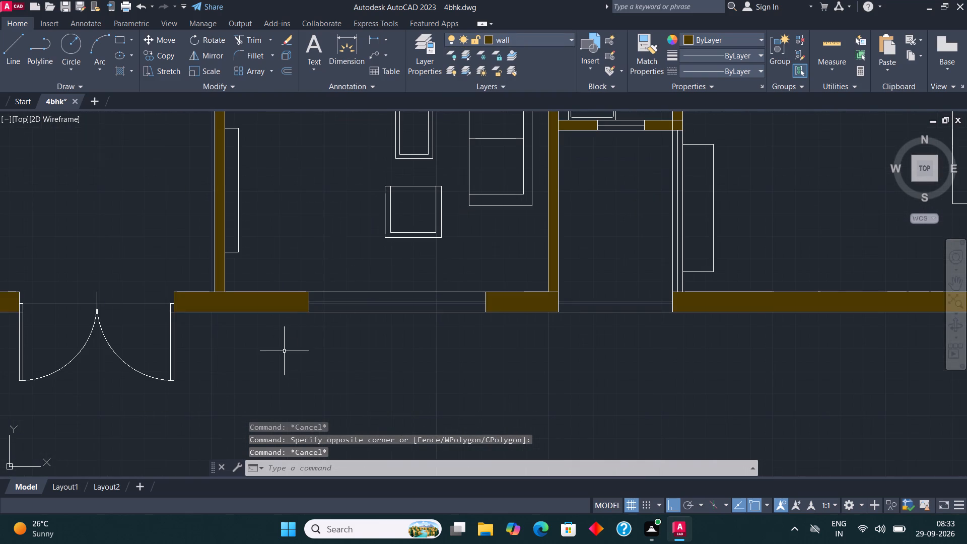
left_click(284, 351)
left_click(530, 274)
scroll(610, 207, "down", 2)
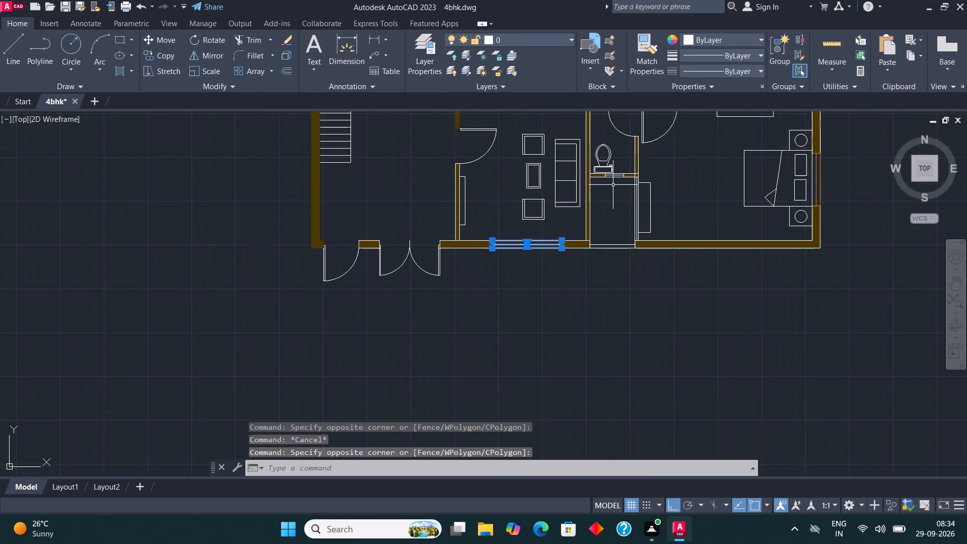
scroll(618, 156, "up", 3)
left_click(540, 264)
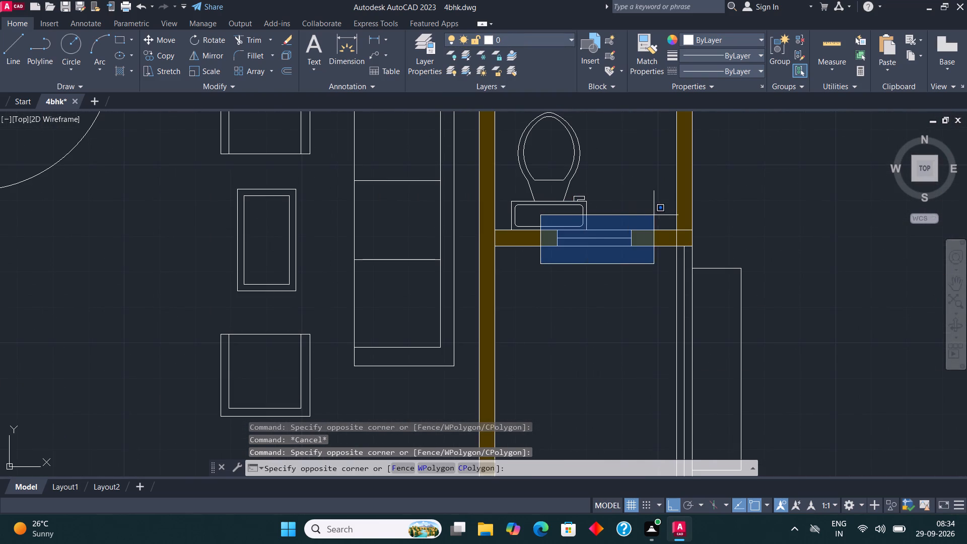
left_click(654, 215)
left_click(544, 39)
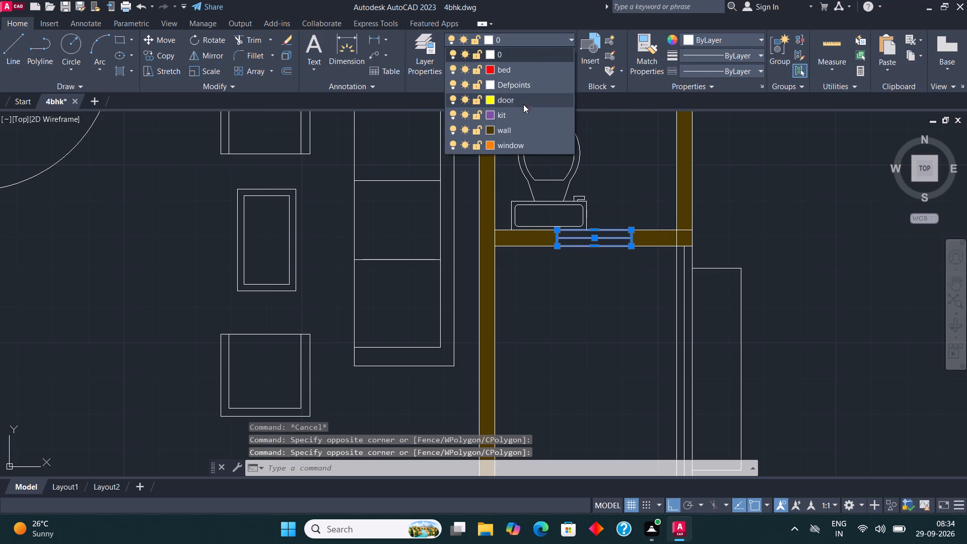
left_click(524, 147)
scroll(605, 207, "down", 2)
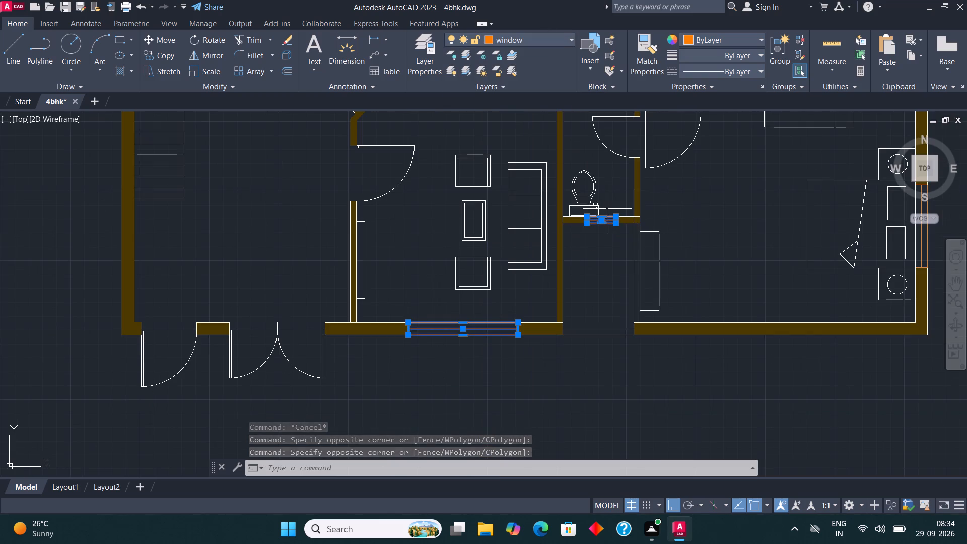
key("Escape")
Put the window in the wall between the kitchen and the staircase on the window layer.
scroll(626, 209, "down", 1)
scroll(334, 280, "down", 2)
scroll(319, 185, "up", 1)
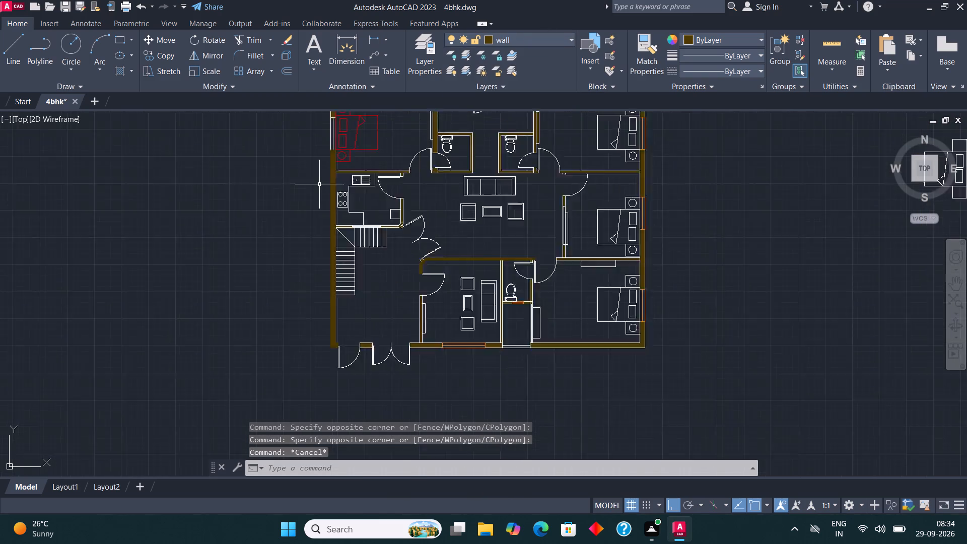
scroll(319, 184, "up", 2)
scroll(399, 293, "up", 3)
left_click(373, 303)
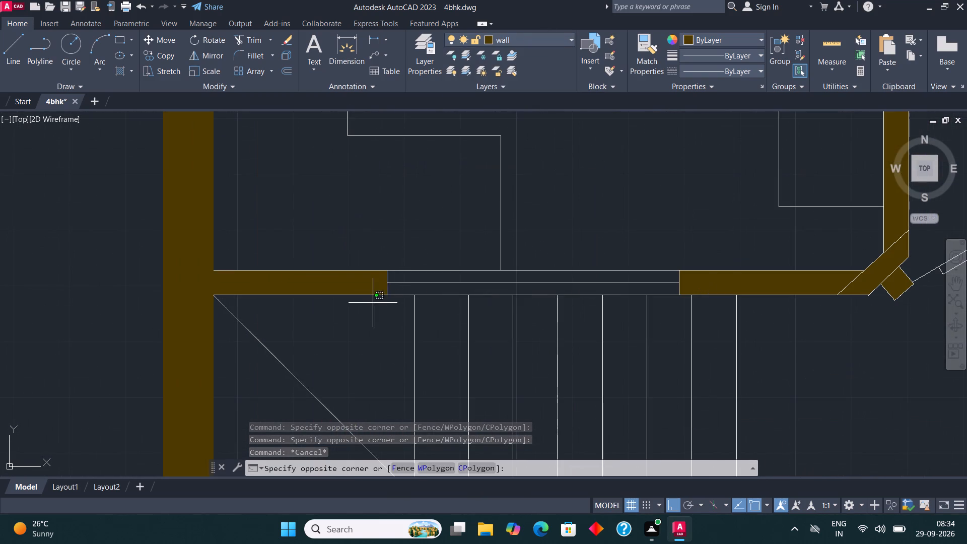
left_click(702, 250)
left_click(510, 40)
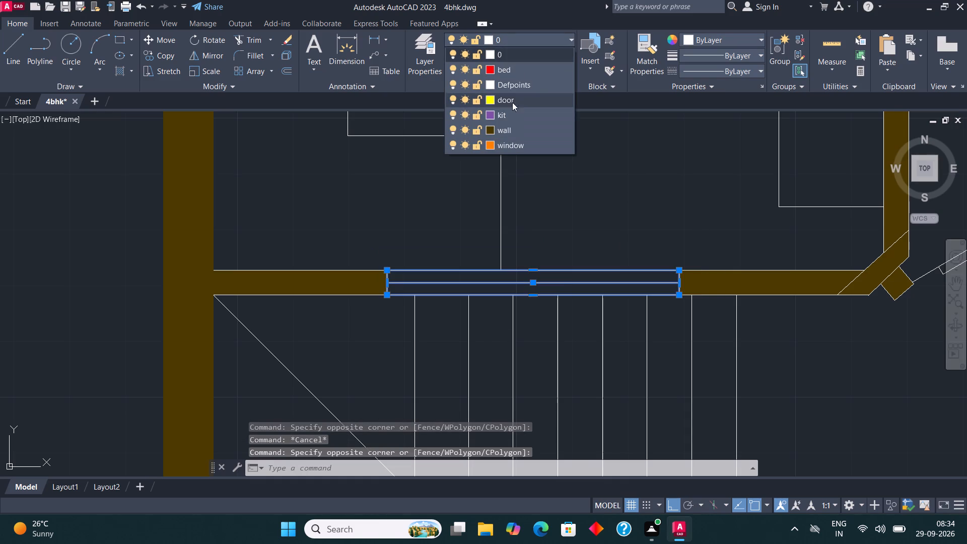
left_click(513, 145)
key("Escape")
scroll(446, 336, "down", 3)
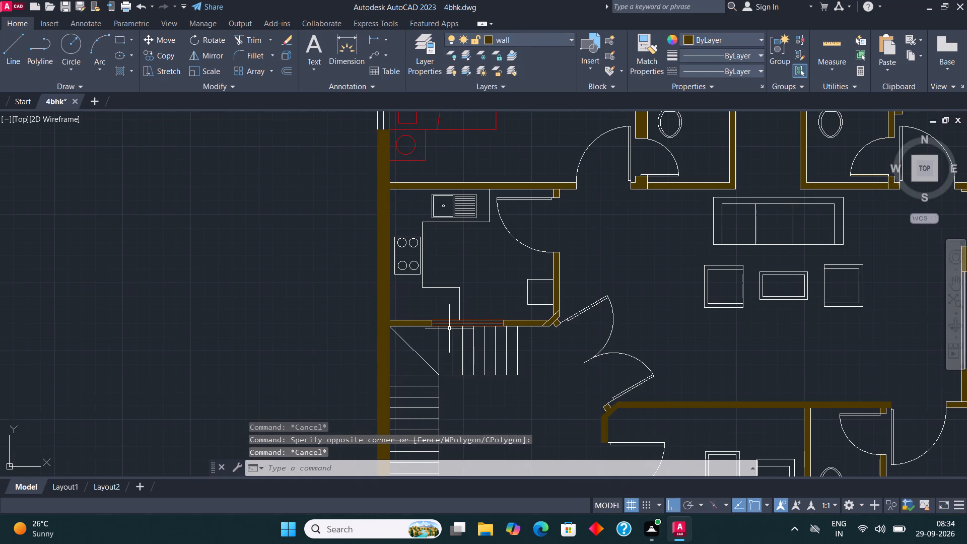
Put the window behind the bed in the upper-left bedroom's outer left wall on the window layer.
scroll(450, 326, "down", 1)
scroll(426, 138, "up", 3)
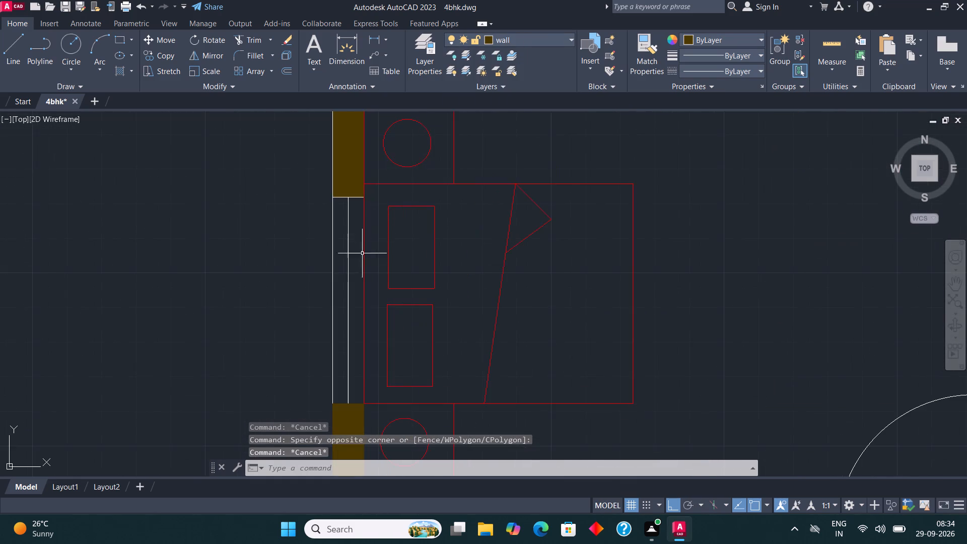
scroll(361, 264, "down", 1)
left_click(330, 362)
left_click(369, 174)
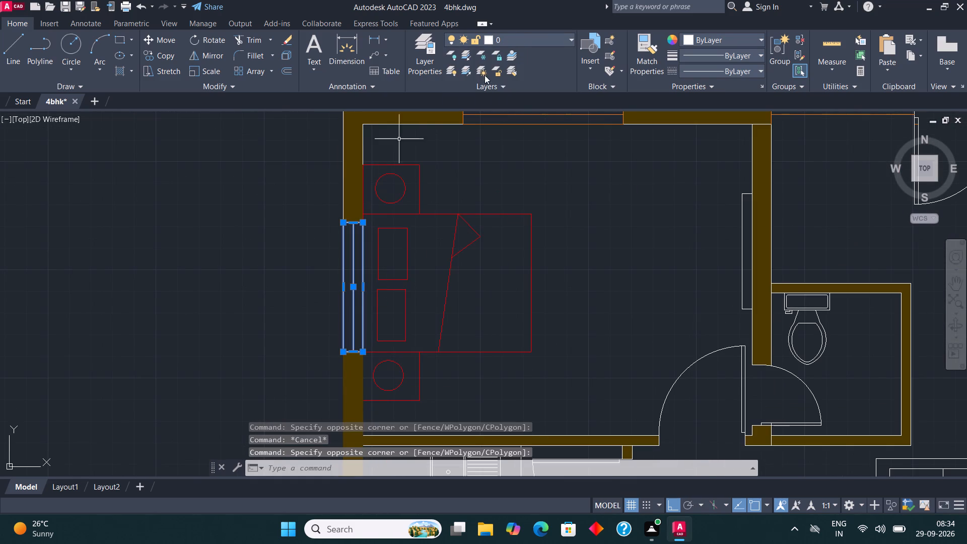
left_click(513, 38)
left_click(512, 147)
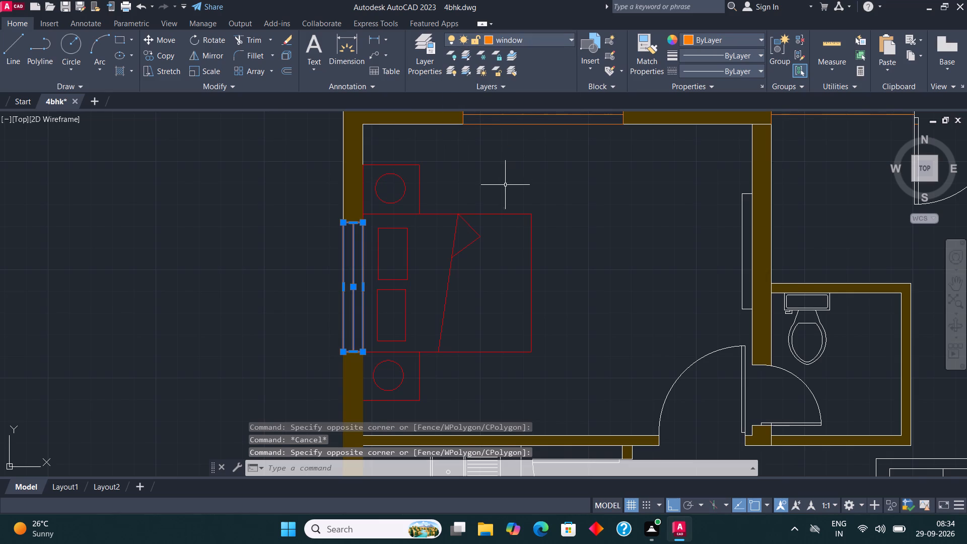
key("Escape")
Select all similar door blocks across the plan, starting from the upper-left bedroom's door, and put them on the door layer.
scroll(436, 301, "down", 3)
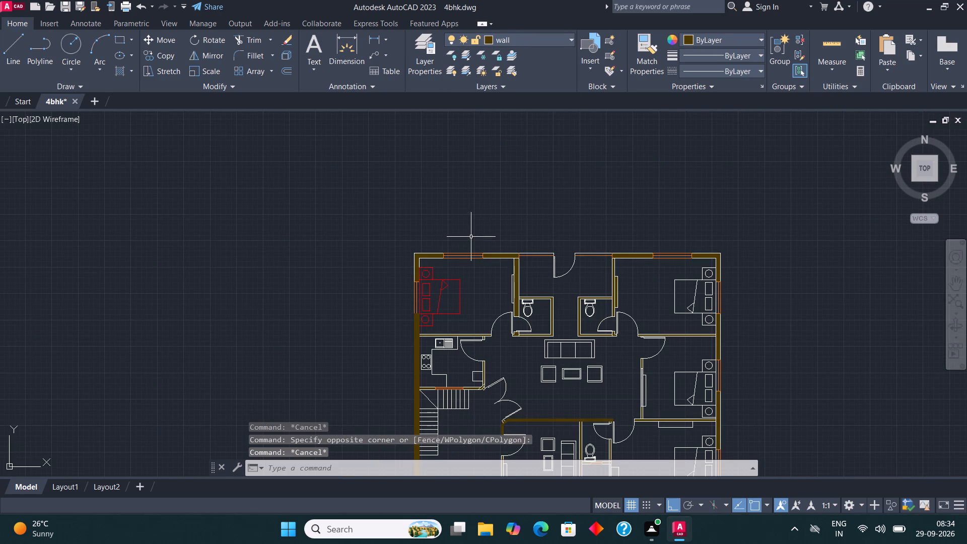
scroll(548, 255, "down", 1)
scroll(564, 299, "up", 3)
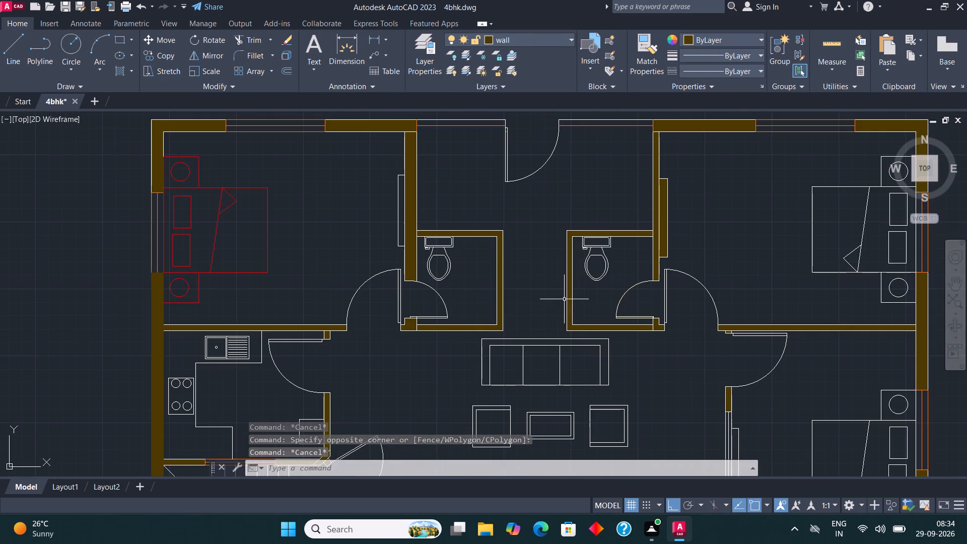
scroll(560, 208, "down", 2)
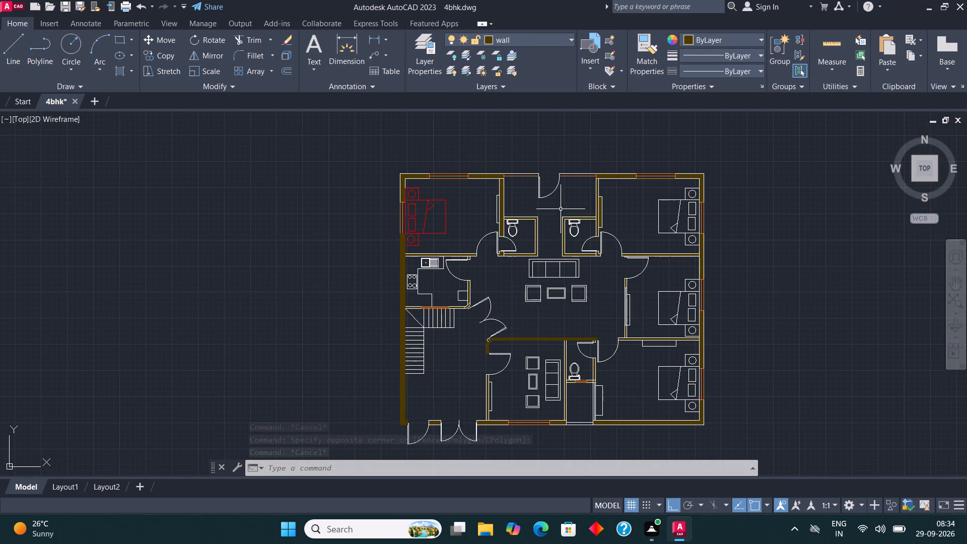
scroll(549, 297, "up", 1)
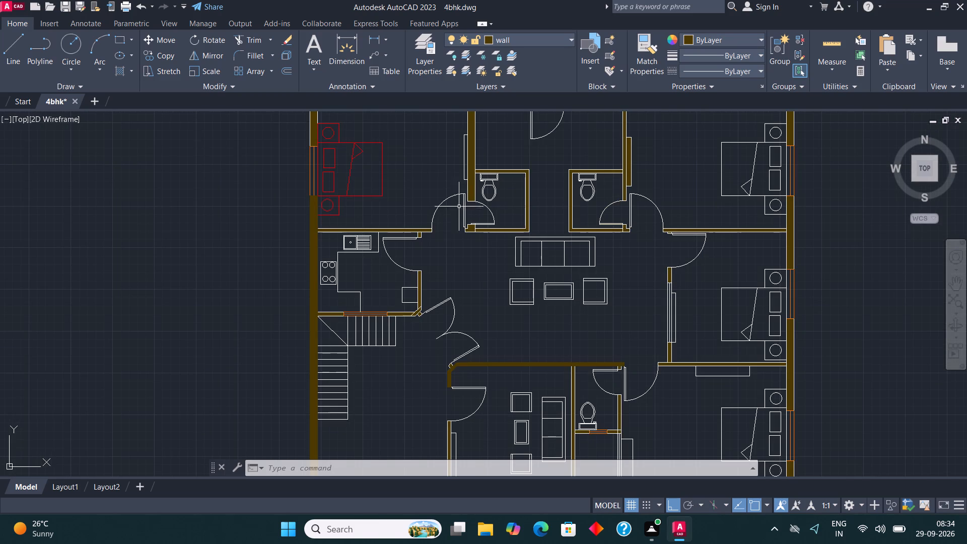
scroll(447, 196, "up", 2)
left_click(435, 209)
right_click(435, 209)
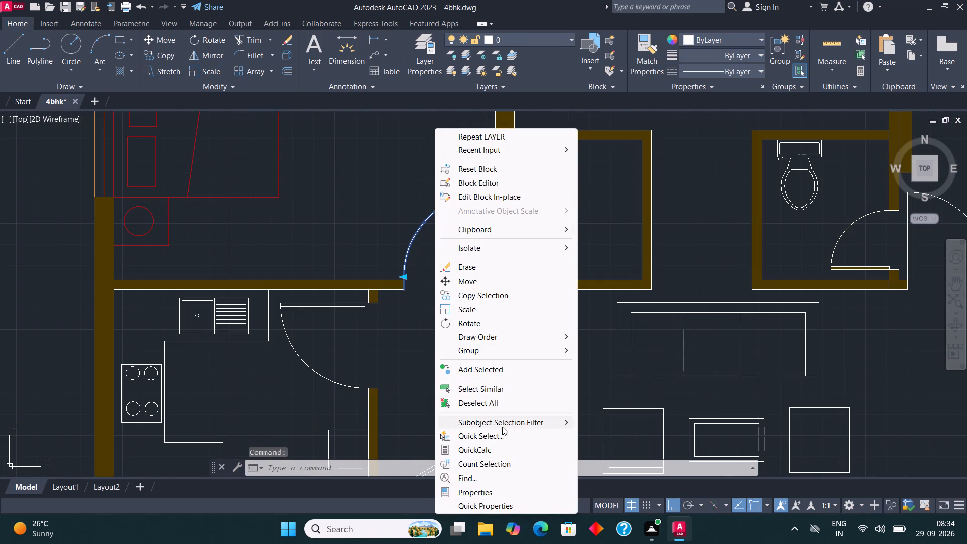
left_click(498, 387)
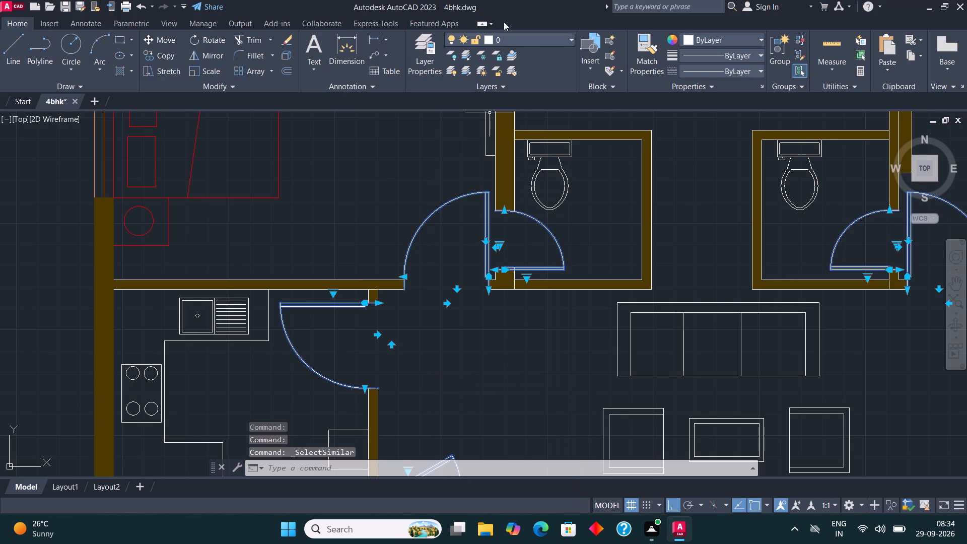
left_click(510, 38)
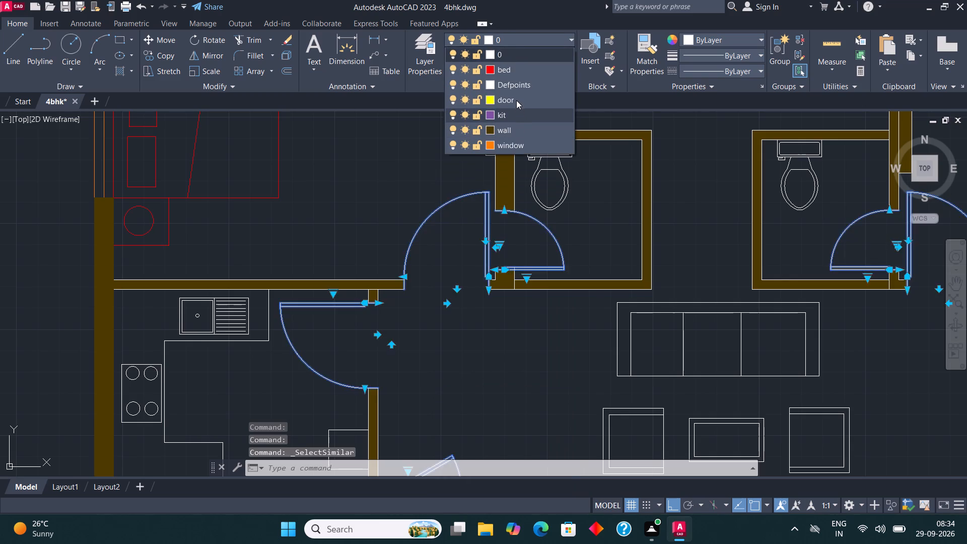
left_click(516, 98)
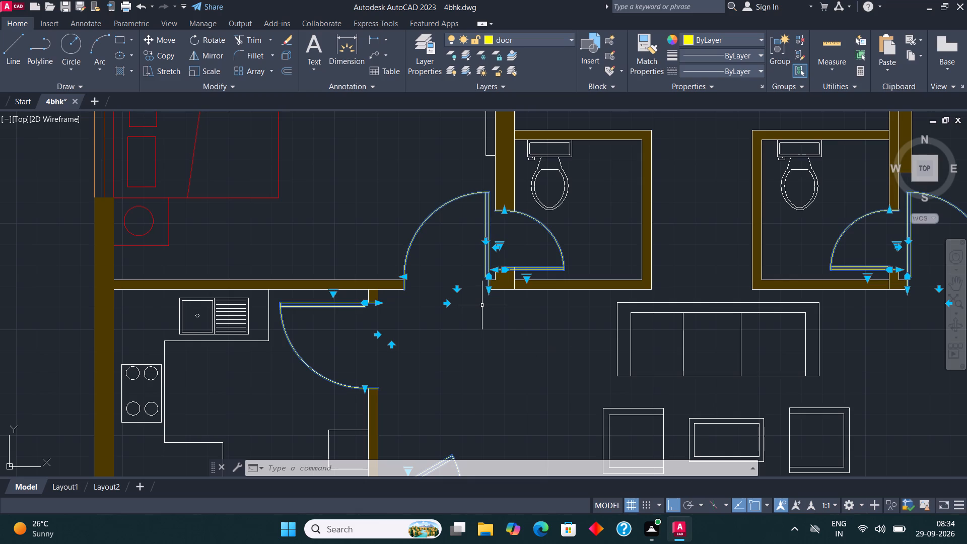
key("space")
key("Escape")
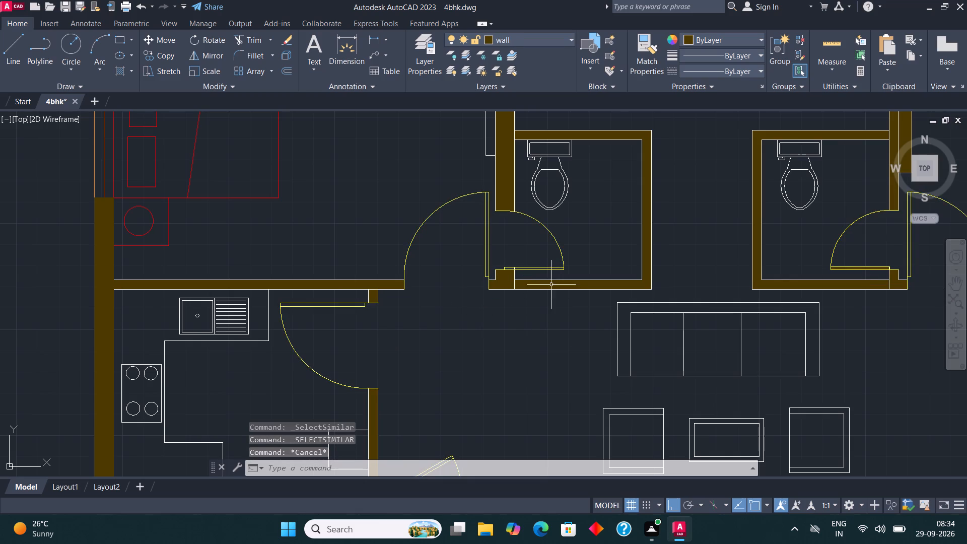
Put the lower sitting room's sofa, two armchairs and centre table on the kit layer.
scroll(535, 291, "down", 3)
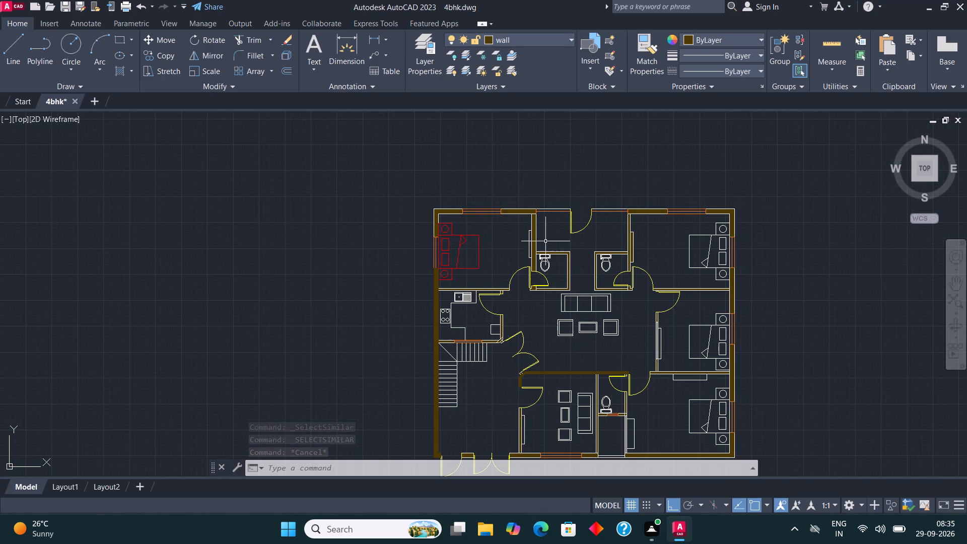
scroll(547, 212, "down", 1)
scroll(569, 335, "up", 2)
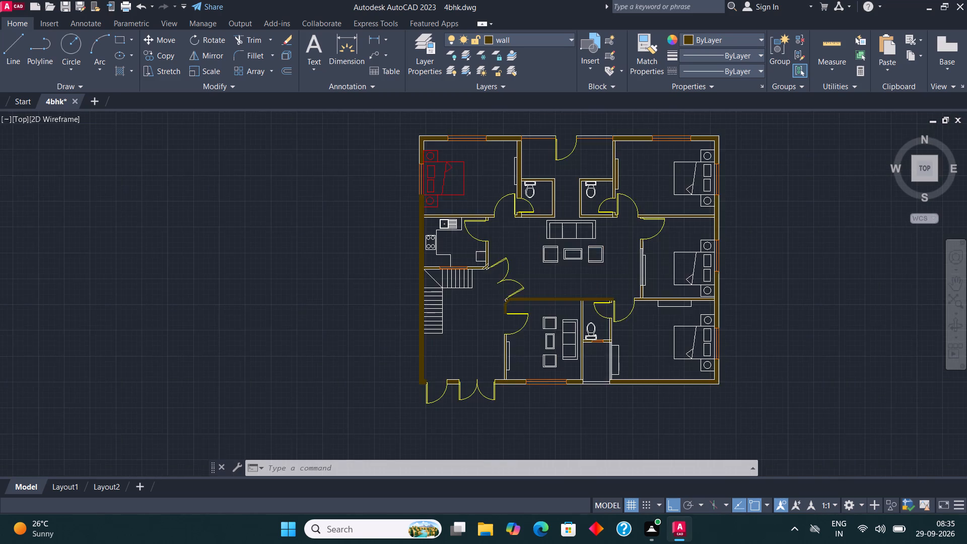
scroll(569, 378, "up", 2)
left_click(565, 409)
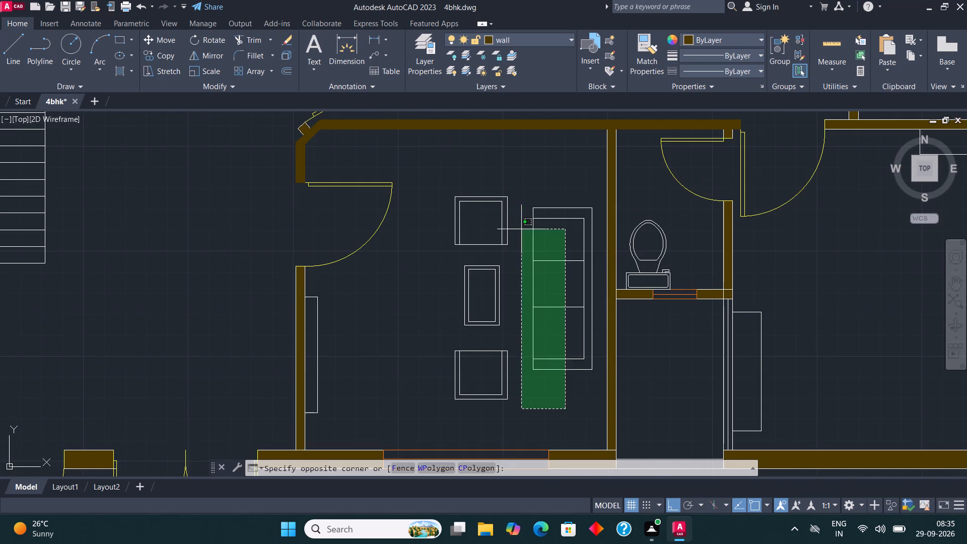
left_click(450, 171)
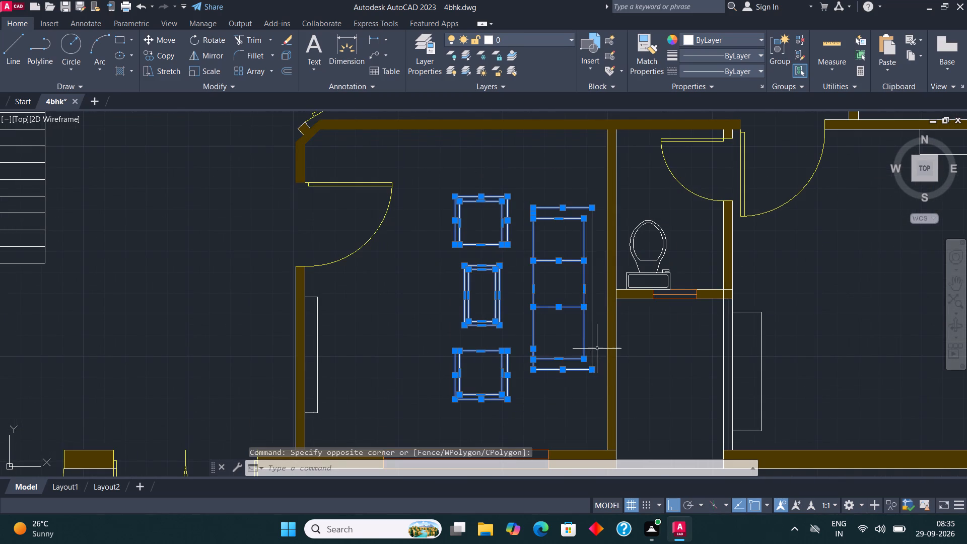
left_click(597, 348)
left_click(568, 277)
left_click(509, 41)
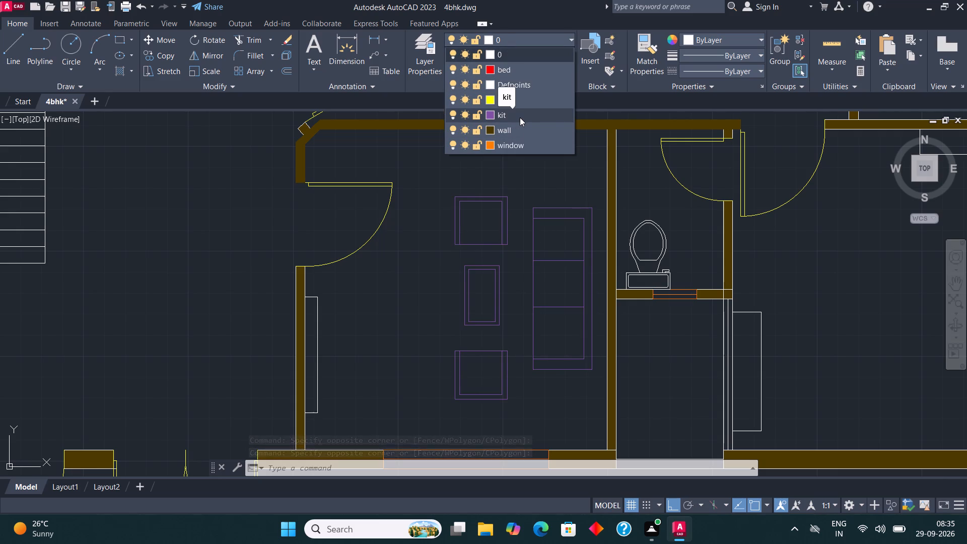
left_click(520, 117)
key("Escape")
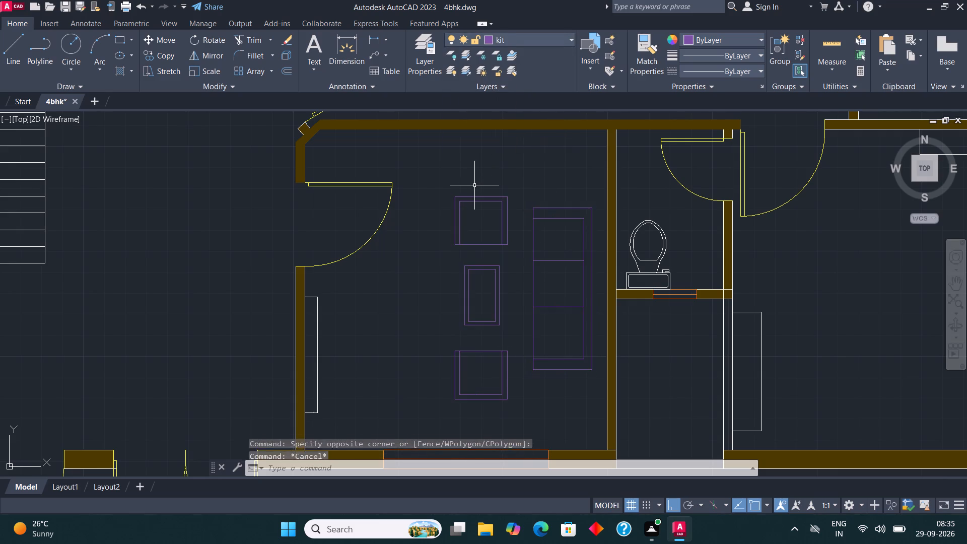
Put the kitchen's counter outline, sink and four-burner stove on the kit layer.
scroll(475, 304, "down", 3)
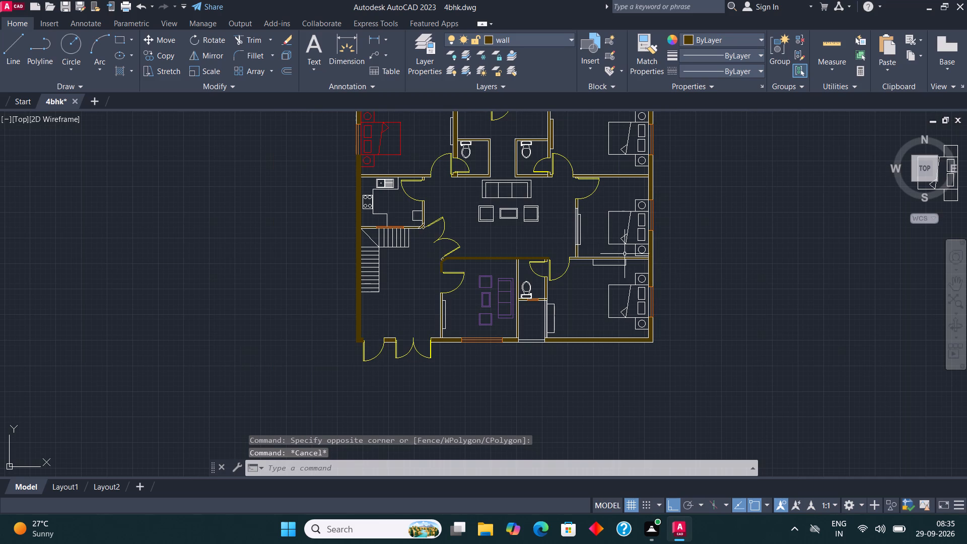
scroll(370, 169, "up", 3)
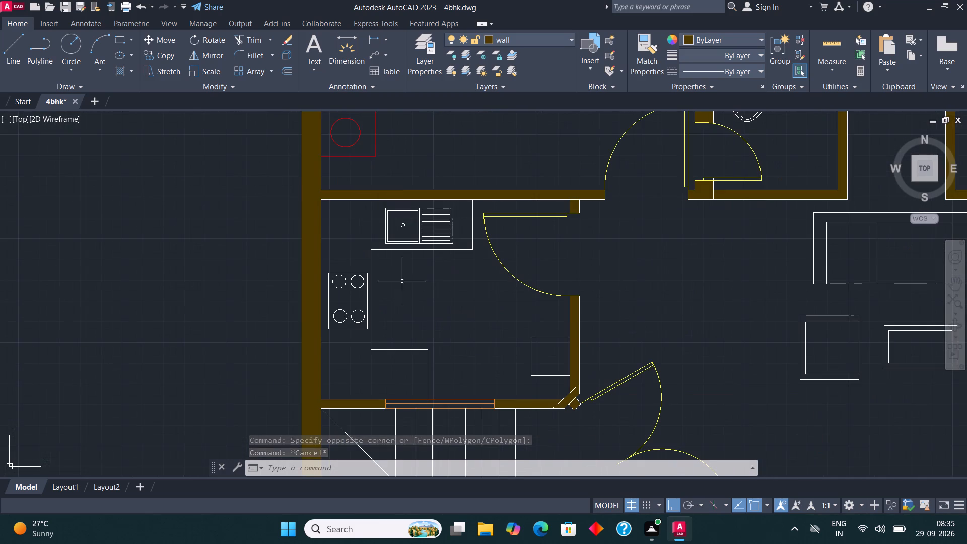
left_click(458, 378)
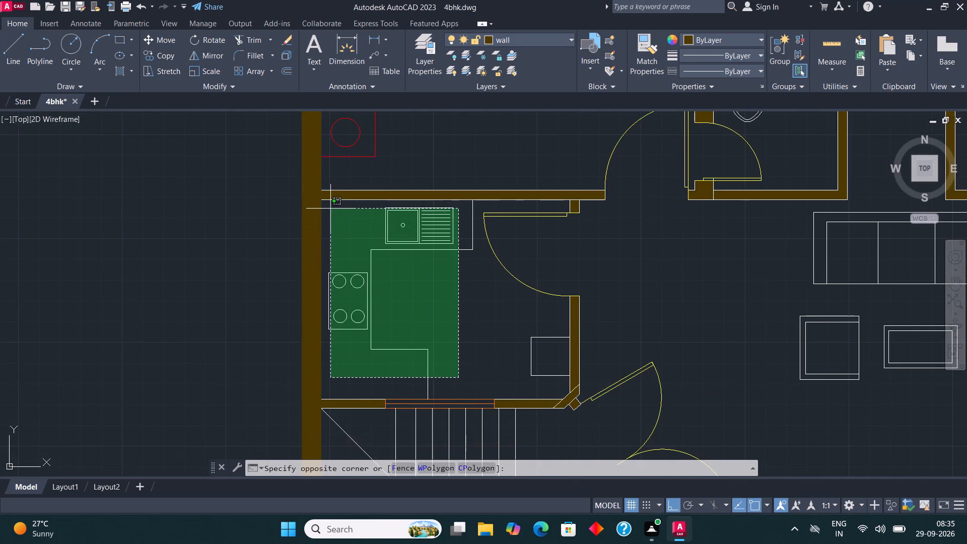
left_click(330, 206)
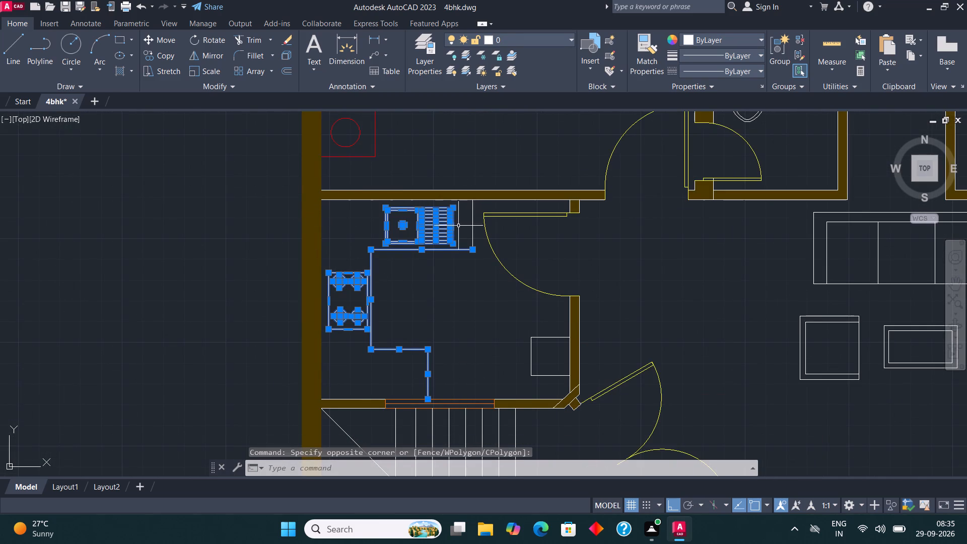
left_click(474, 234)
left_click(501, 35)
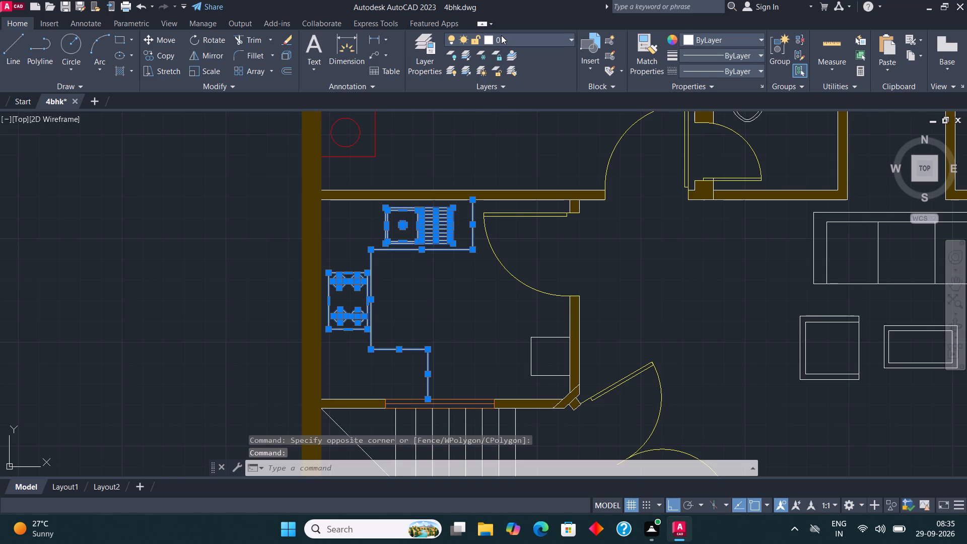
left_click(511, 116)
key("space")
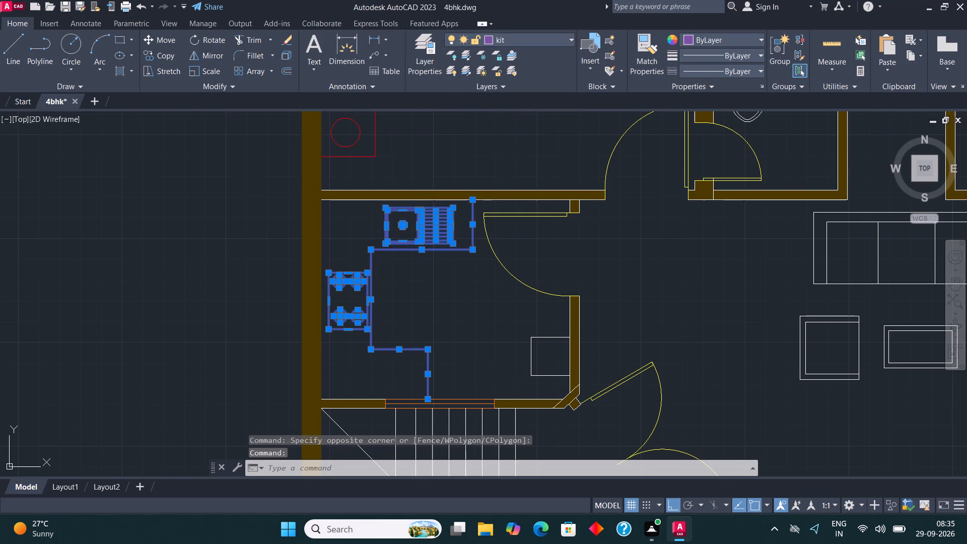
Add the square unit against the kitchen's right wall to the selected kitchen items and put them all on the kit layer.
left_click(545, 388)
left_click(532, 326)
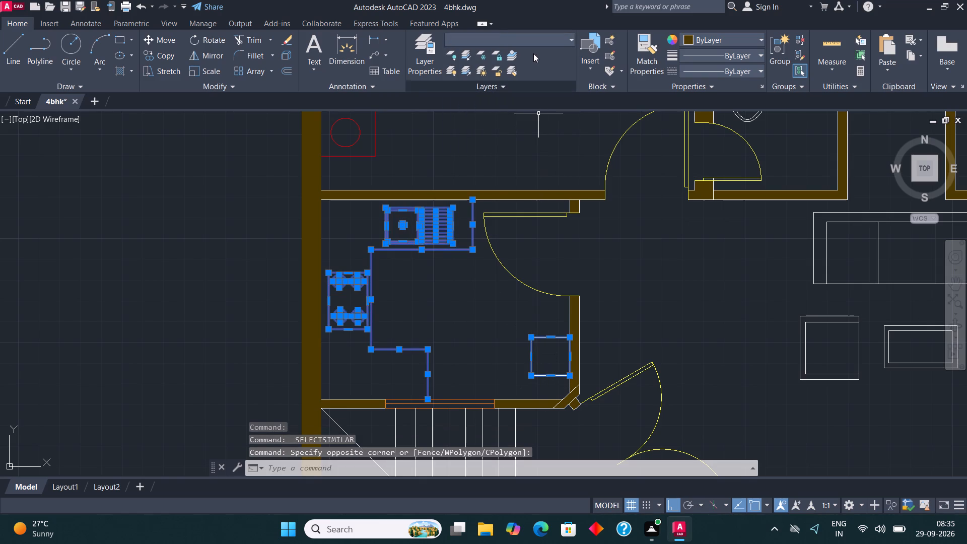
left_click(530, 43)
left_click(516, 105)
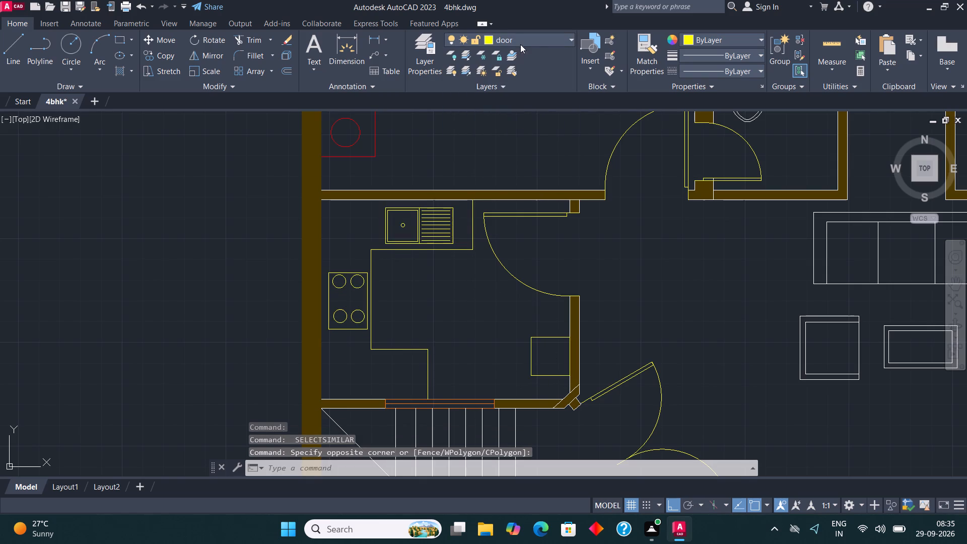
left_click(520, 41)
left_click(514, 116)
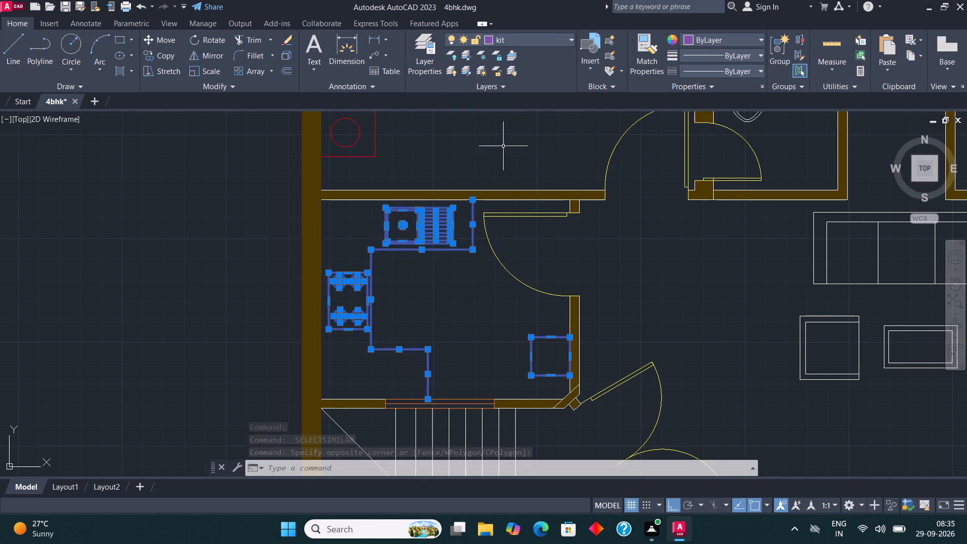
key("Escape")
Put the beds and bedside tables of the three bedrooms along the plan's right side on the bed layer.
scroll(456, 288, "down", 2)
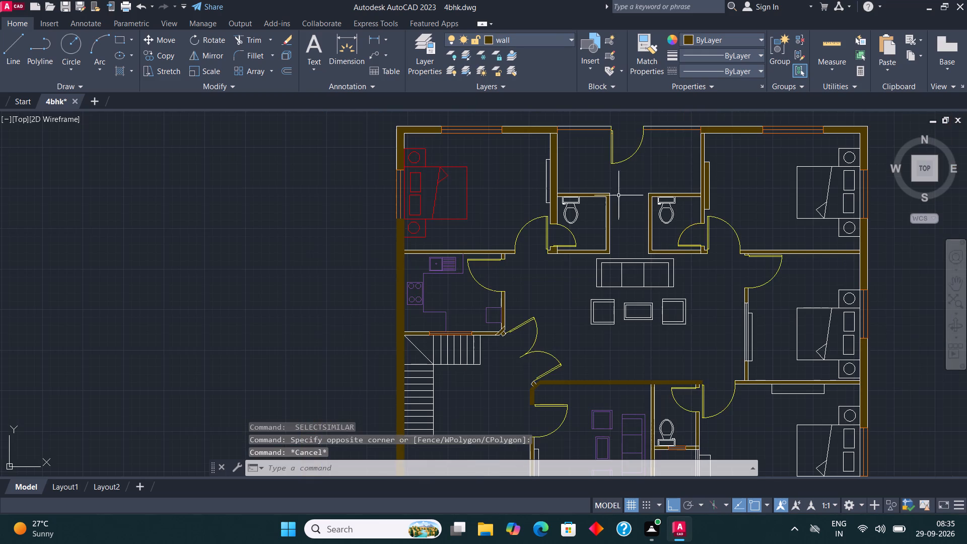
scroll(431, 89, "down", 2)
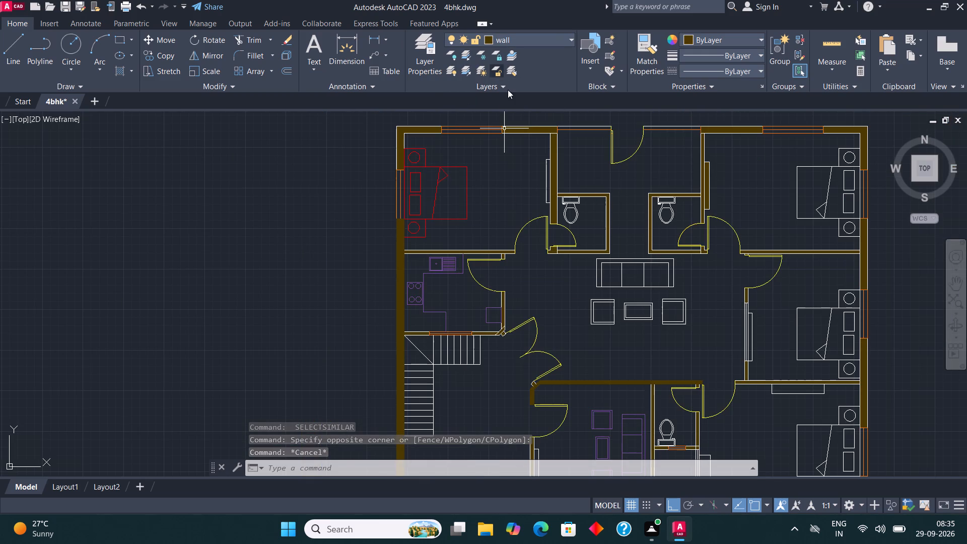
scroll(635, 202, "down", 1)
scroll(773, 192, "up", 2)
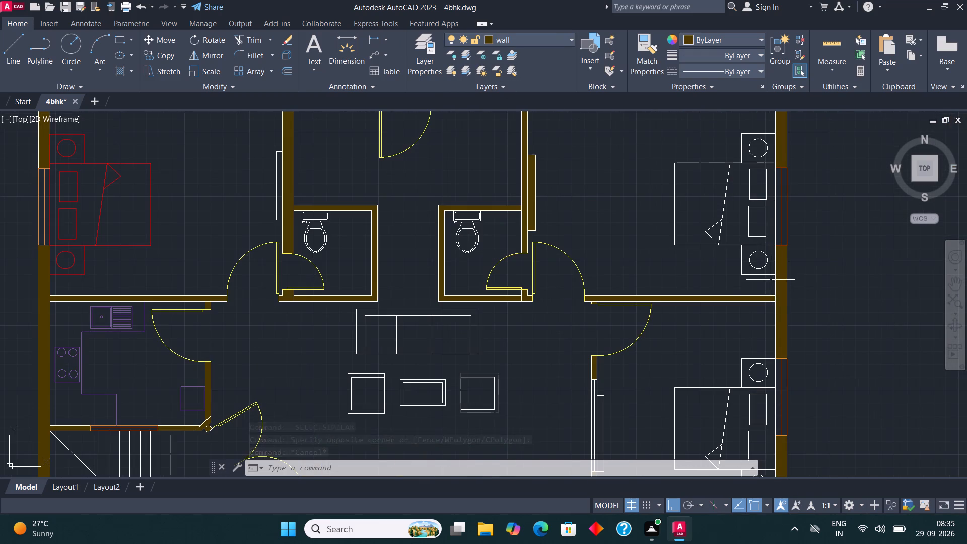
scroll(770, 280, "up", 1)
left_click(770, 280)
scroll(767, 278, "down", 1)
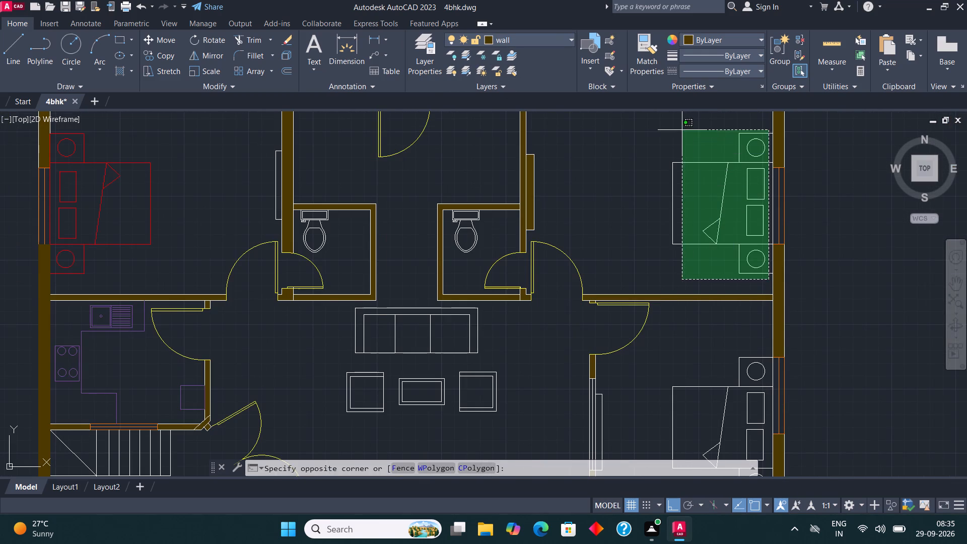
left_click(663, 128)
scroll(784, 307, "down", 2)
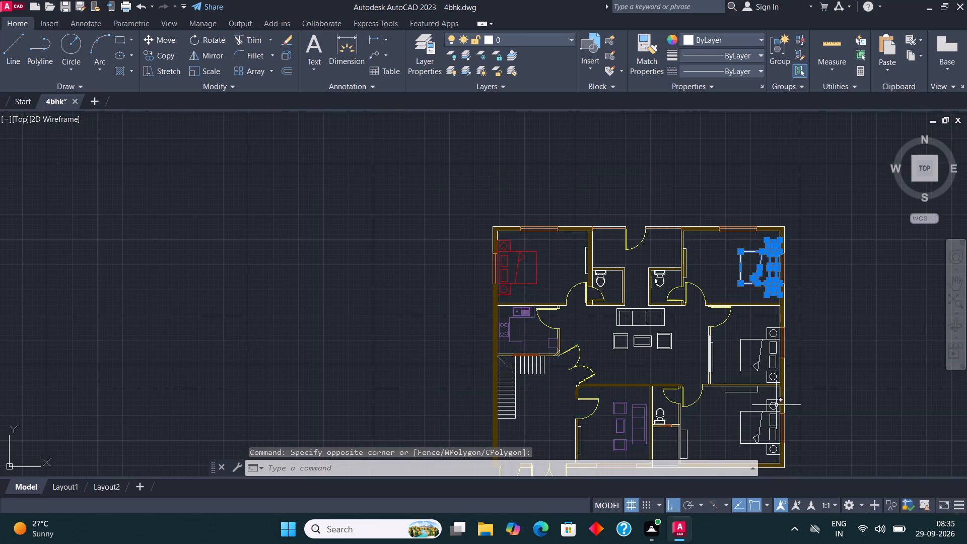
scroll(774, 402, "up", 2)
scroll(775, 347, "up", 1)
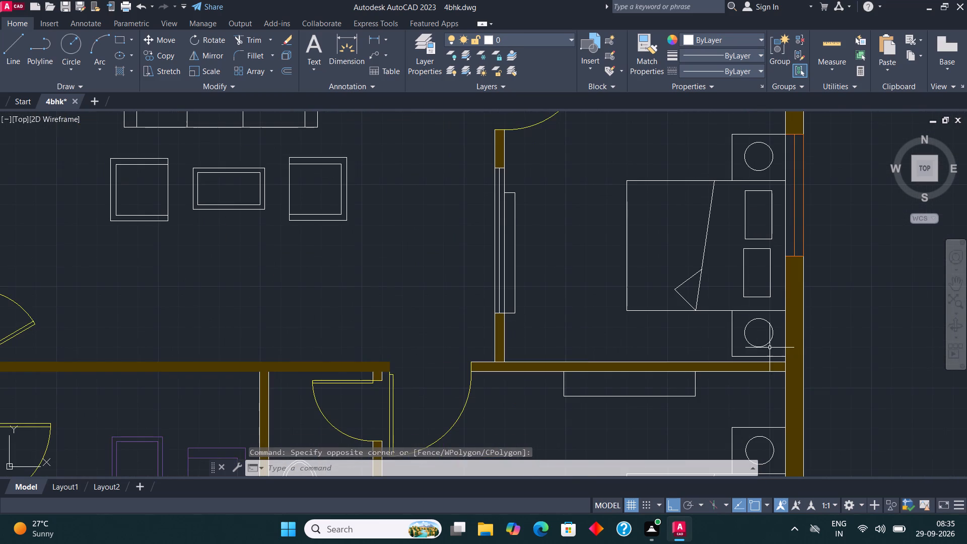
left_click(769, 346)
left_click(775, 355)
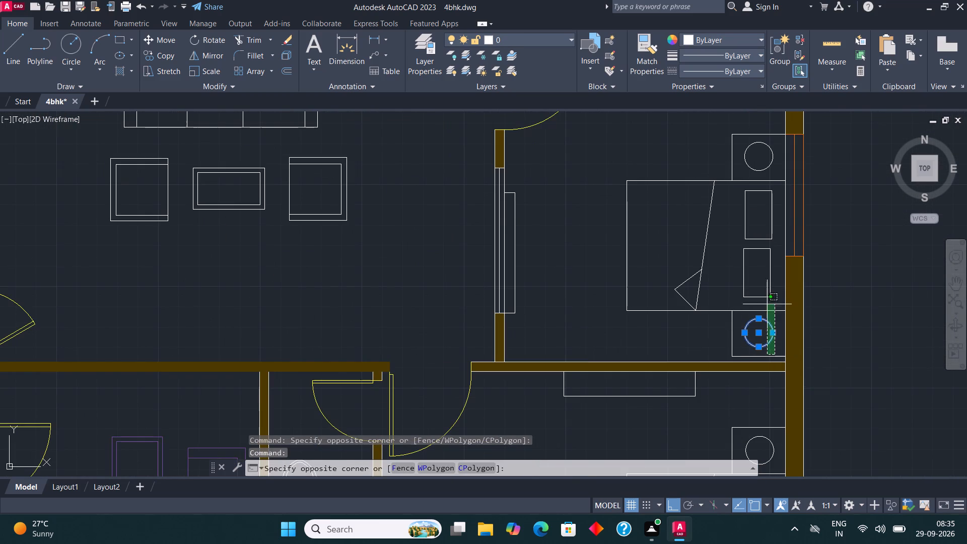
left_click(618, 124)
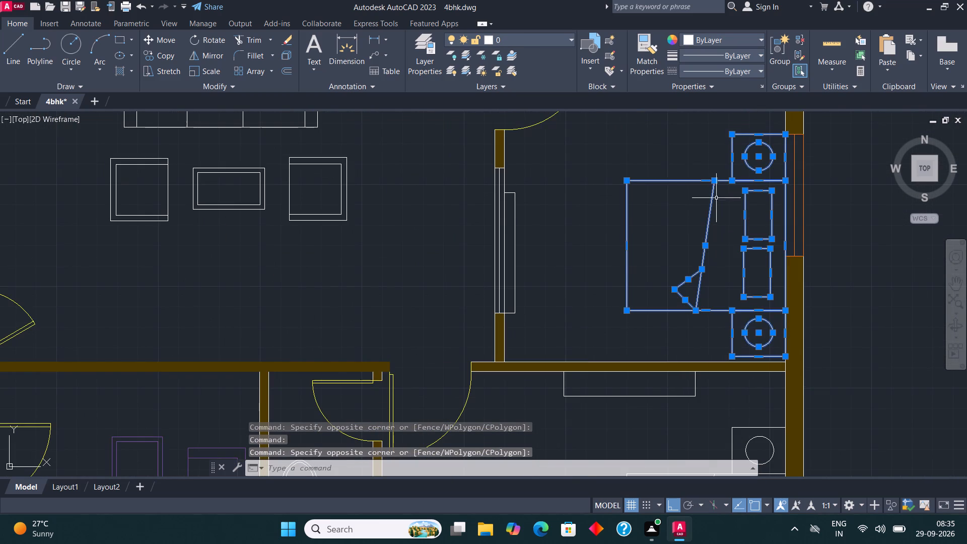
scroll(716, 203, "down", 2)
scroll(738, 382, "up", 1)
left_click(738, 384)
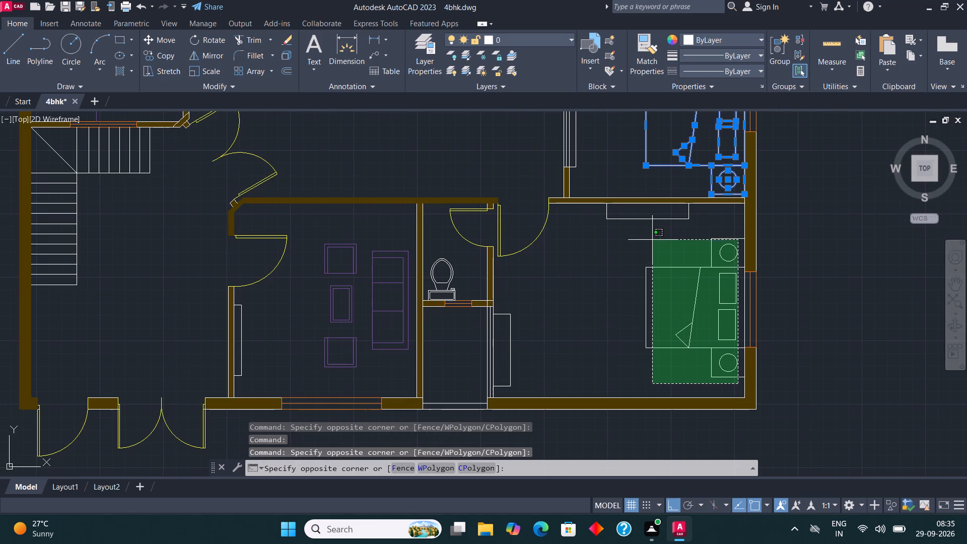
left_click(631, 233)
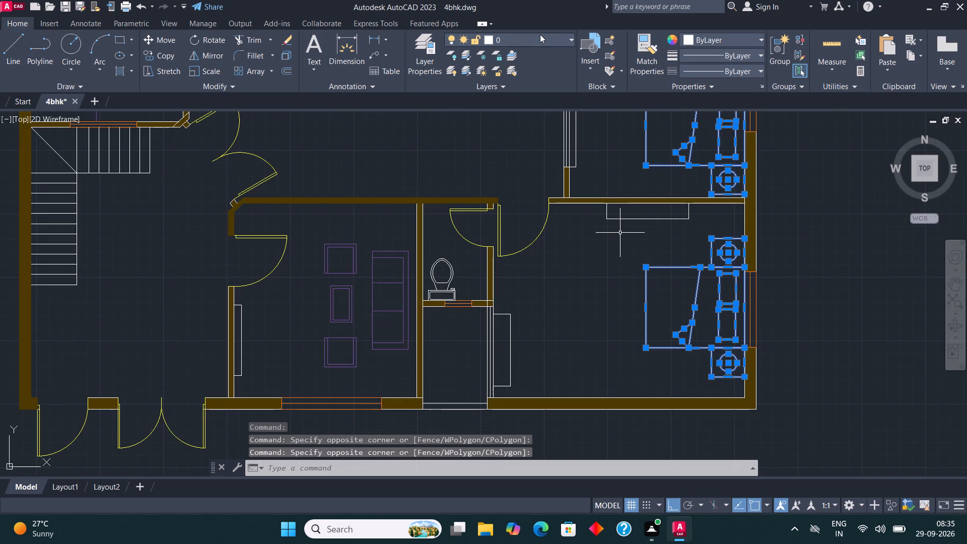
left_click(540, 34)
left_click(534, 66)
left_click(600, 240)
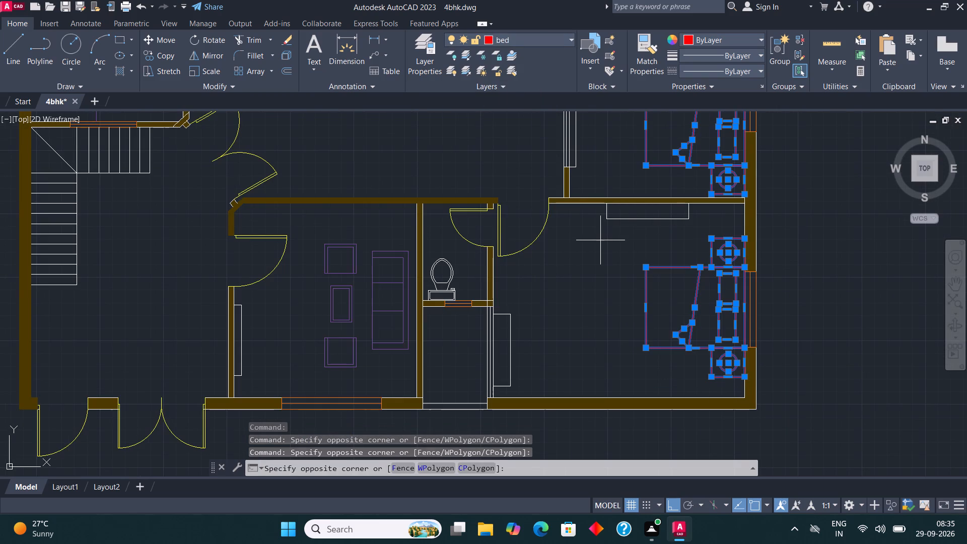
key("Escape")
key("Escape")
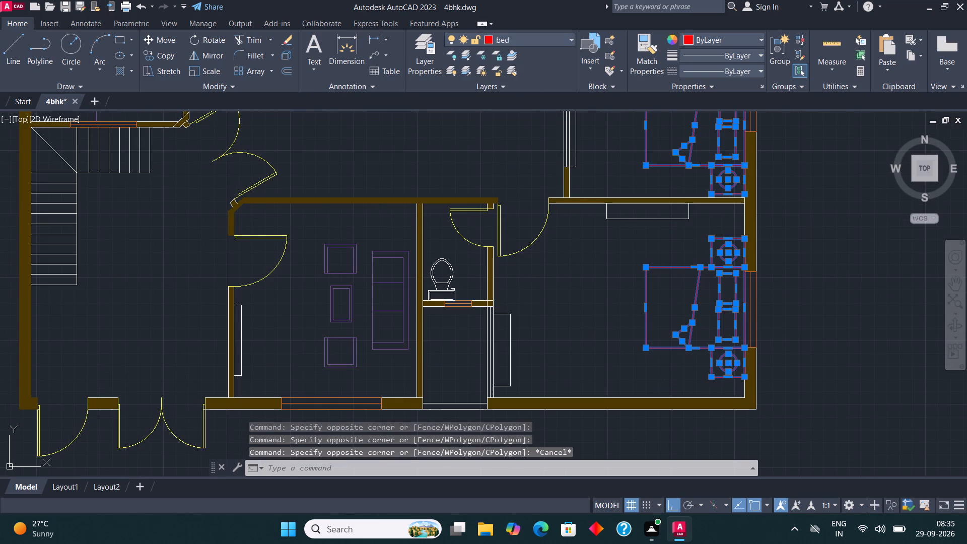
Put the central hall's three-seat sofa, two armchairs and centre table on the kit layer.
scroll(662, 365, "down", 2)
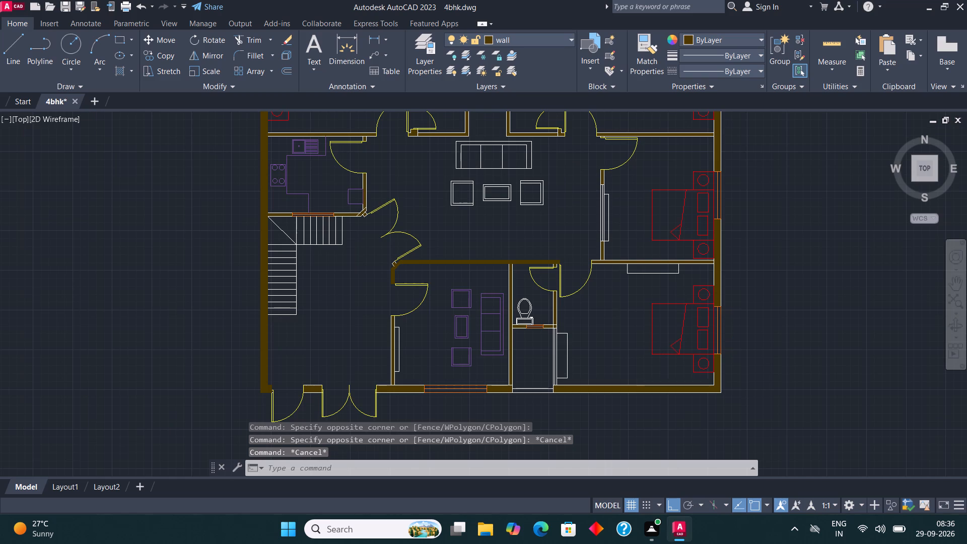
scroll(541, 228, "up", 1)
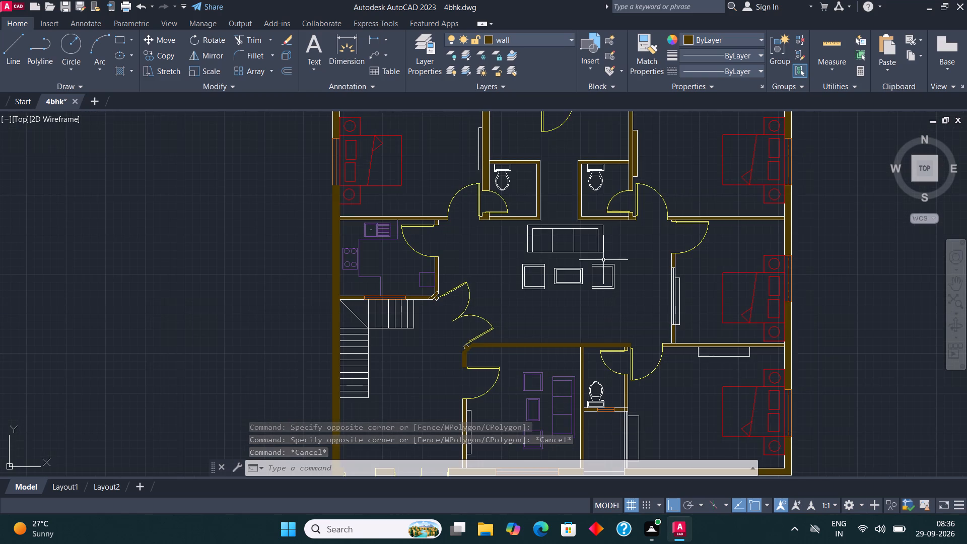
scroll(630, 283, "up", 2)
left_click(619, 307)
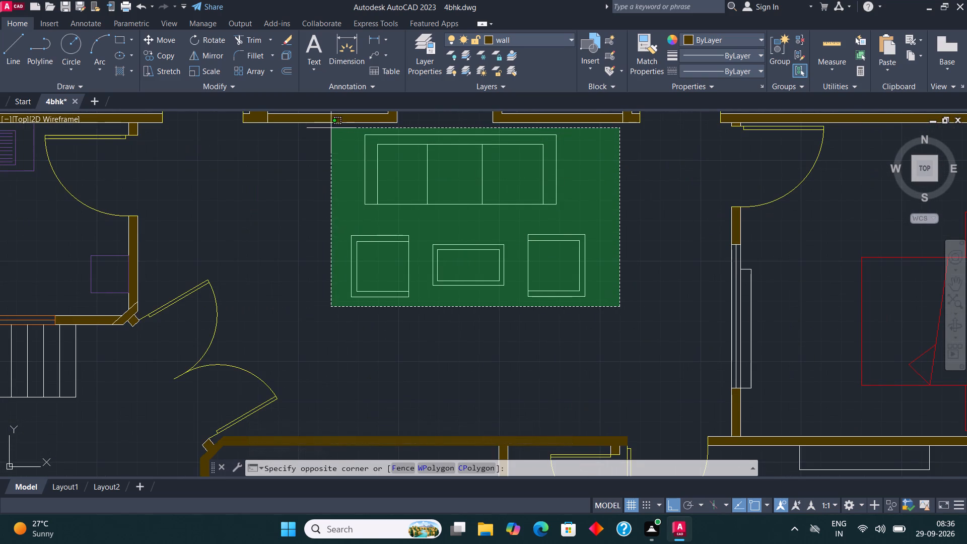
left_click(333, 137)
left_click(513, 38)
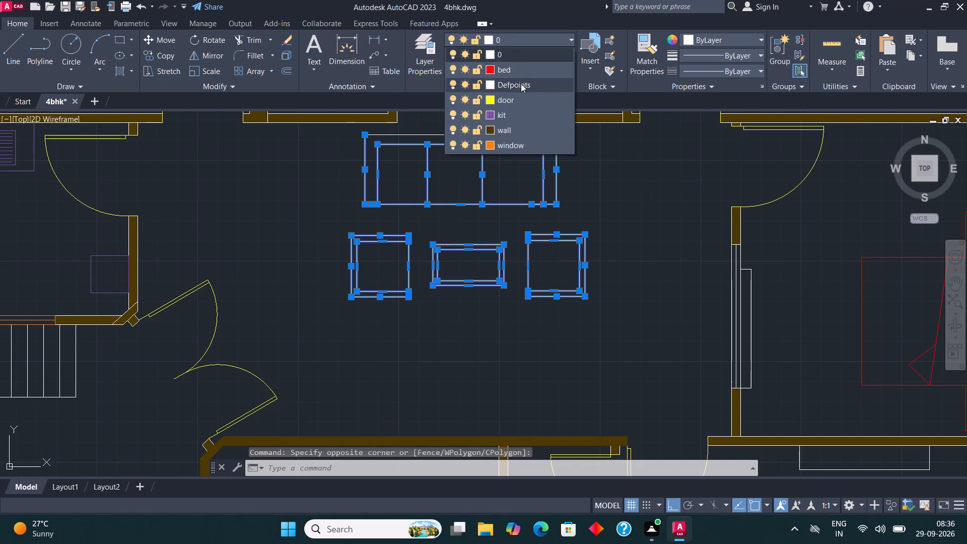
left_click(521, 113)
key("Escape")
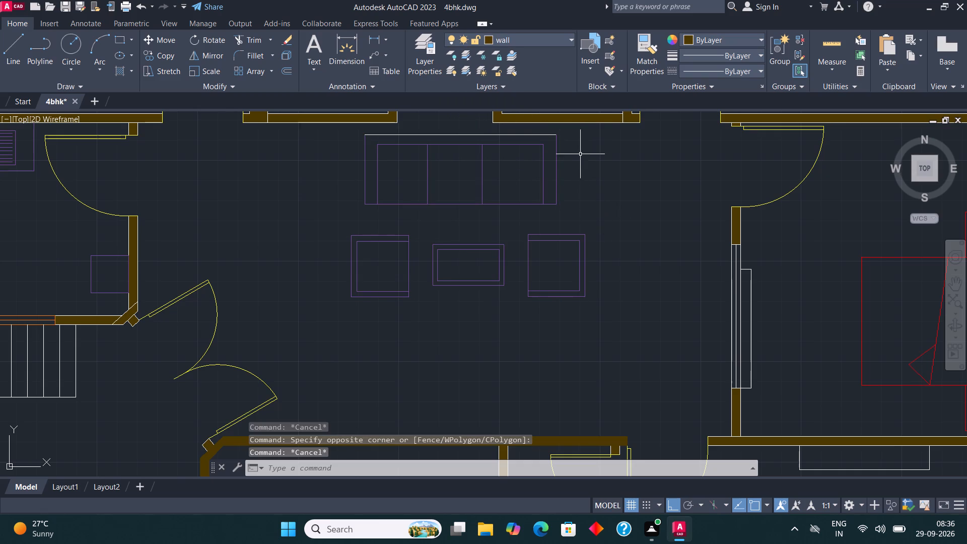
Select all similar toilet blocks across the plan, starting from the upper-left bathroom's toilet, and put them on the window layer.
scroll(575, 380, "down", 1)
scroll(687, 213, "down", 1)
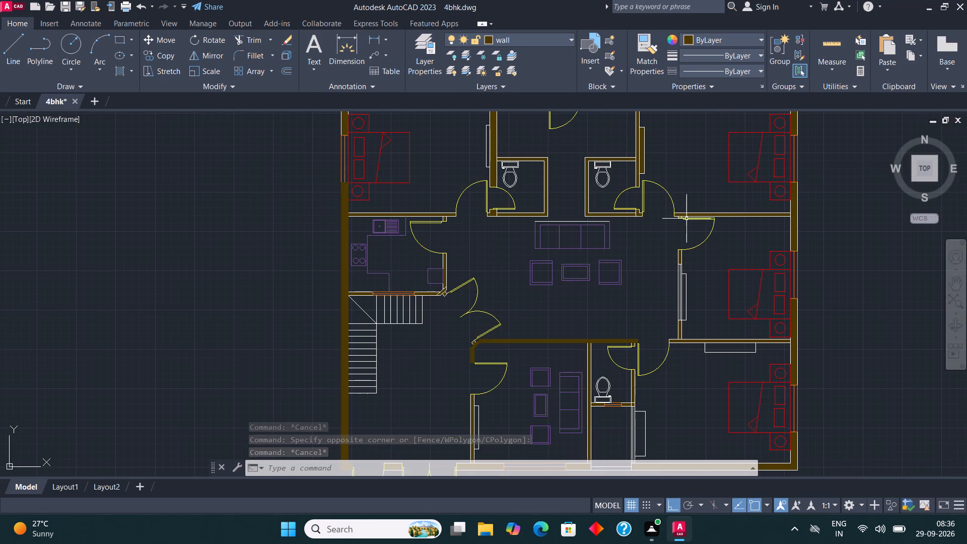
scroll(615, 319, "down", 1)
scroll(555, 221, "up", 2)
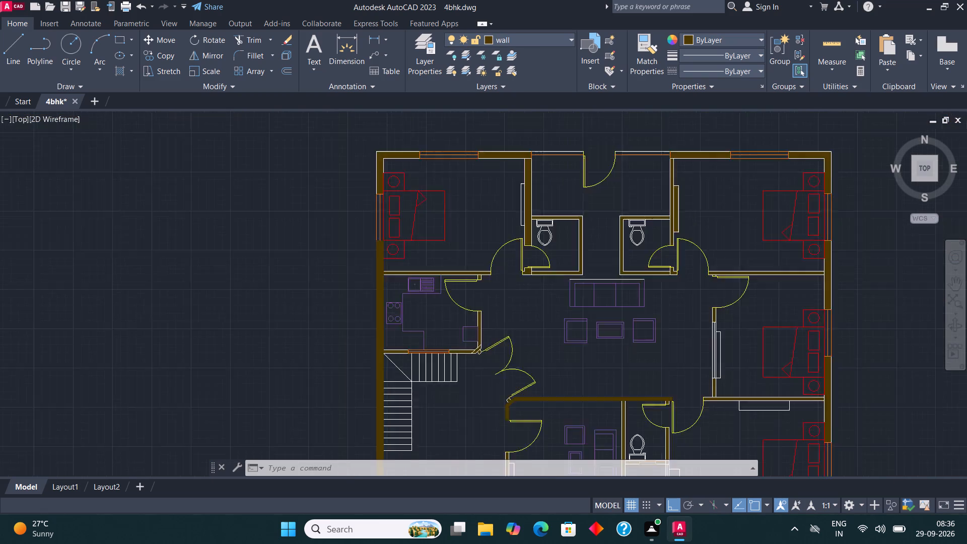
left_click(537, 227)
right_click(538, 225)
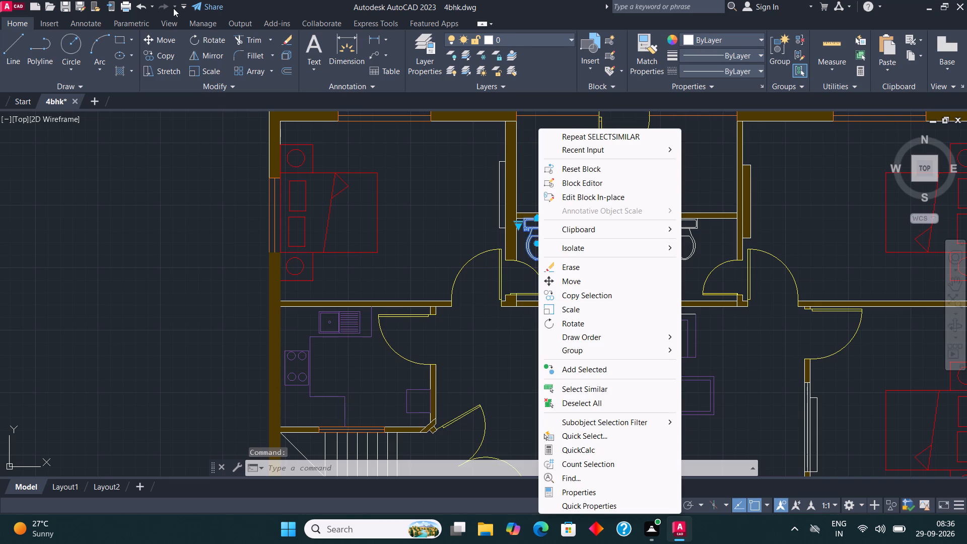
left_click(589, 387)
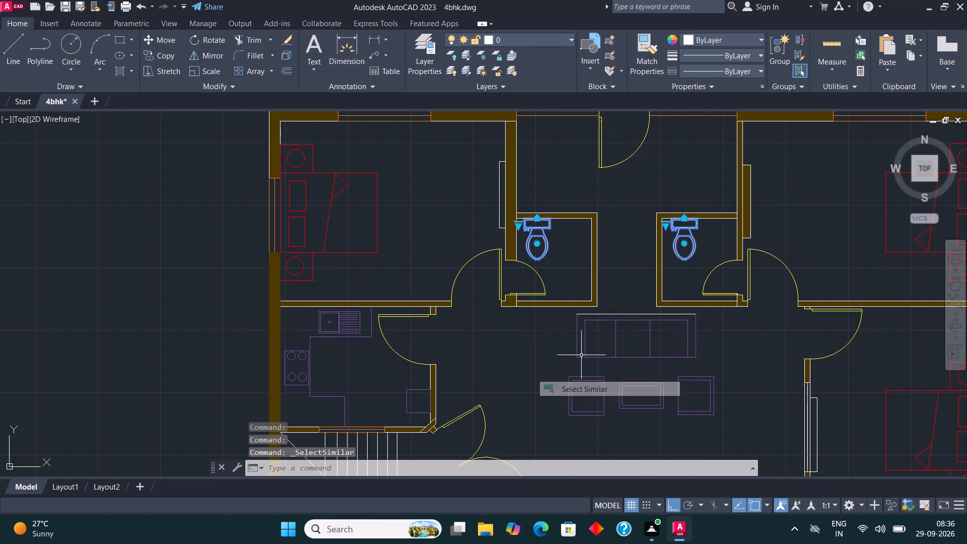
left_click(536, 45)
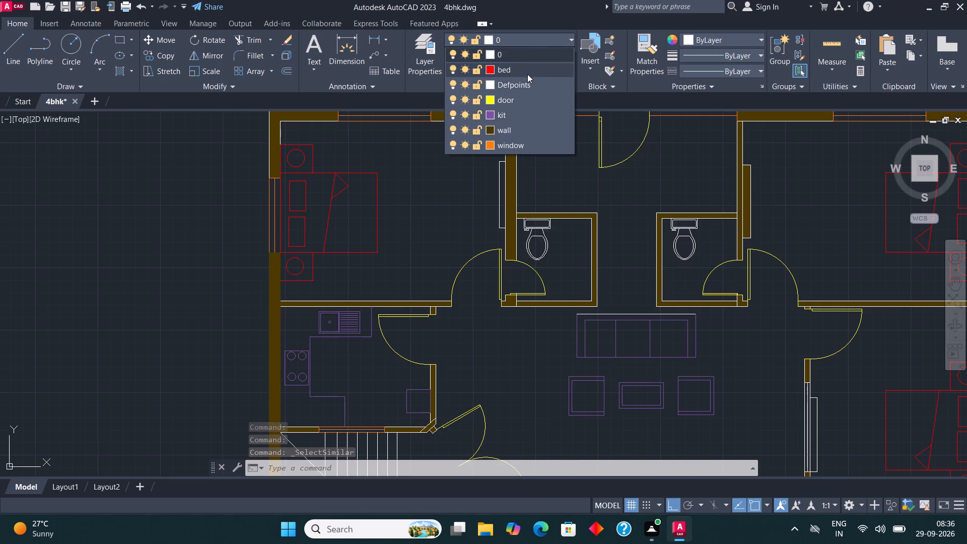
left_click(527, 68)
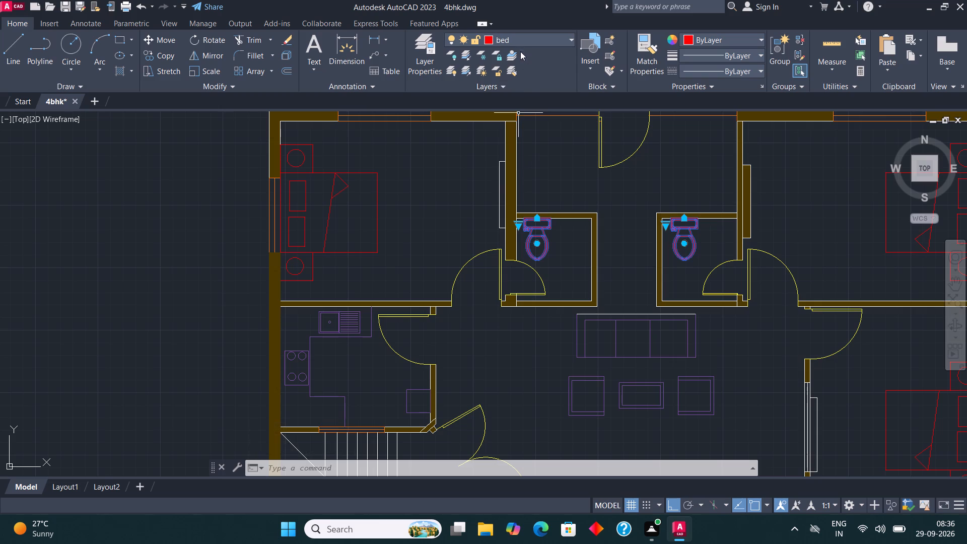
left_click(521, 36)
left_click(511, 140)
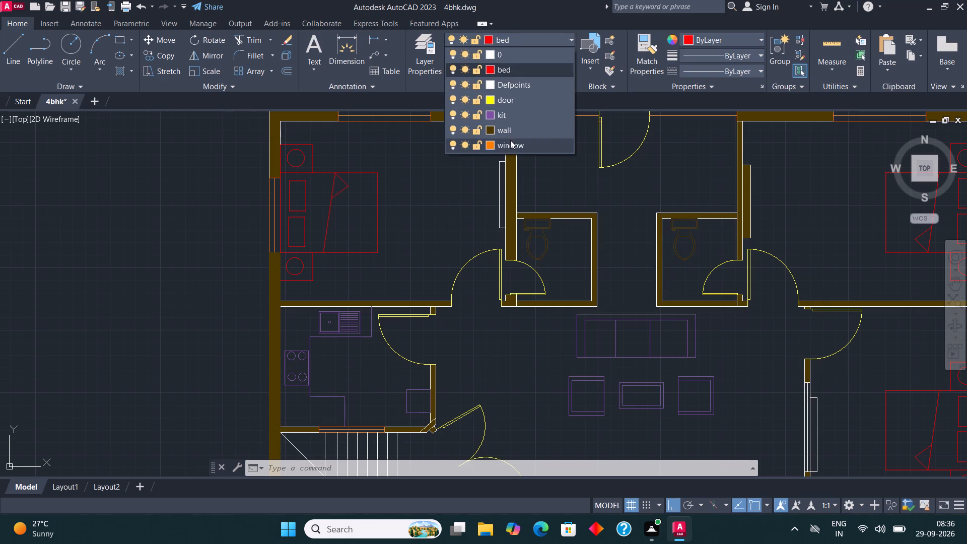
key("Escape")
Put the six narrow rectangular units against the walls of the lower sitting room and the bedrooms on the bed layer.
scroll(454, 267, "down", 2)
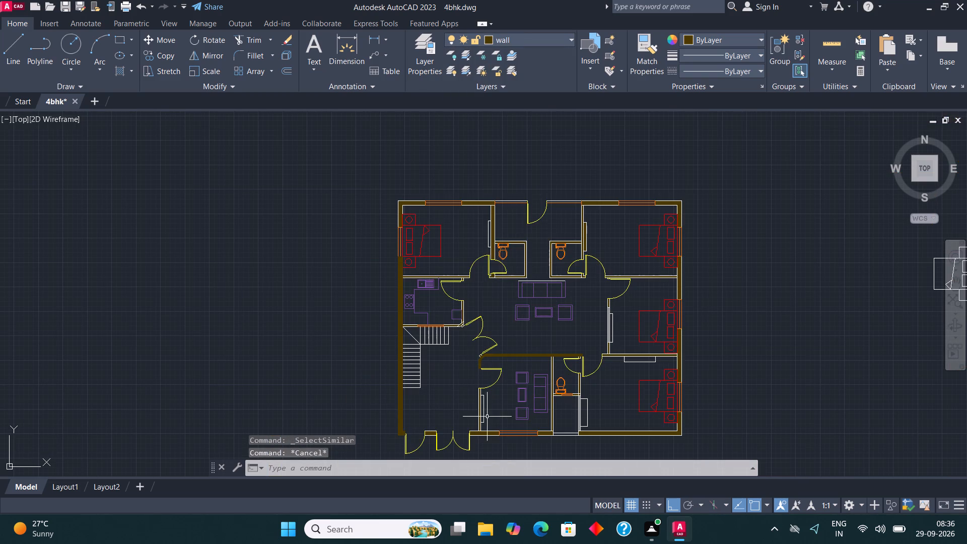
scroll(487, 417, "up", 3)
left_click(469, 362)
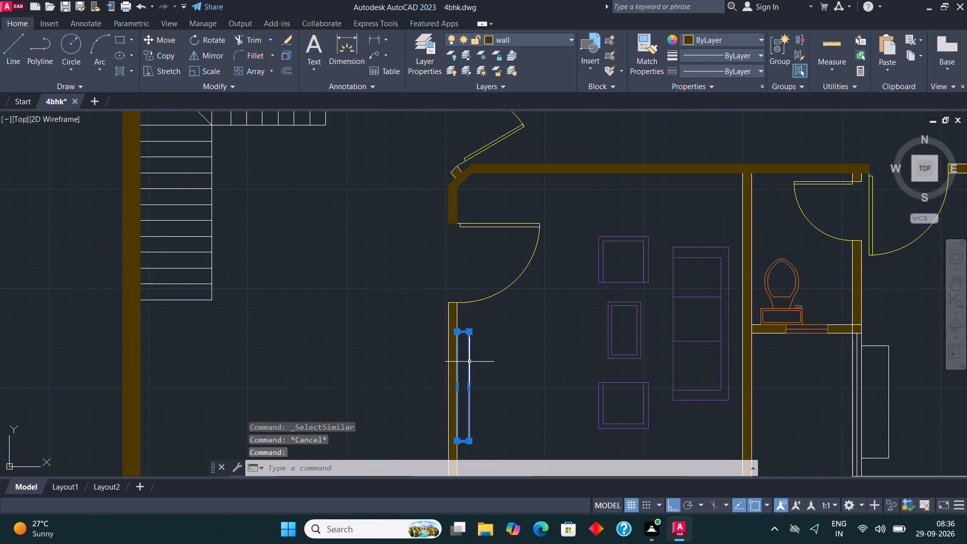
scroll(479, 364, "down", 1)
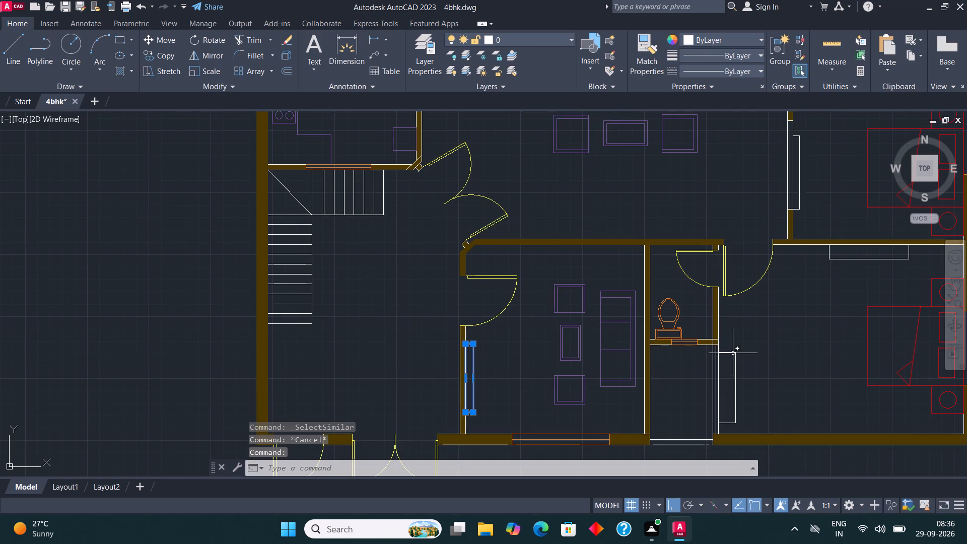
left_click(733, 353)
scroll(502, 414, "down", 2)
scroll(642, 370, "up", 1)
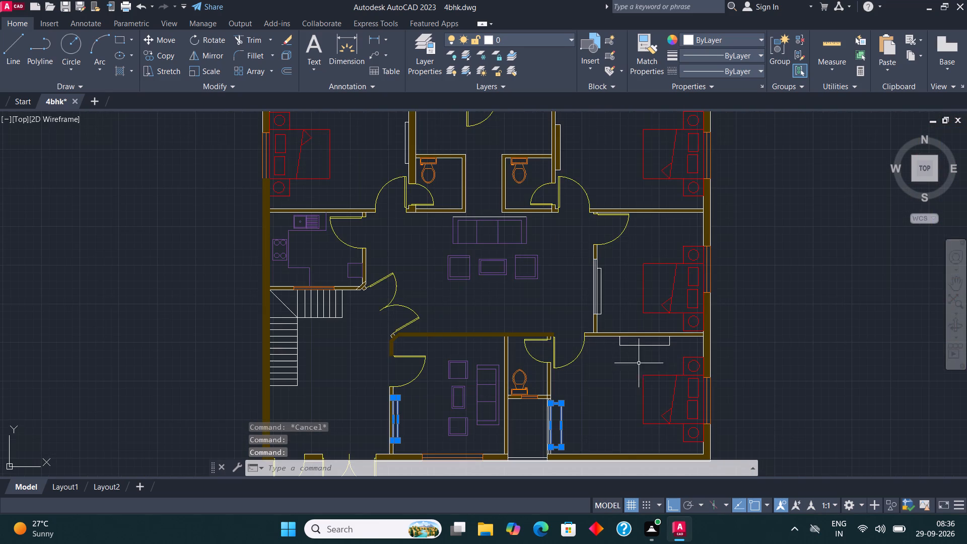
left_click(635, 345)
left_click(603, 282)
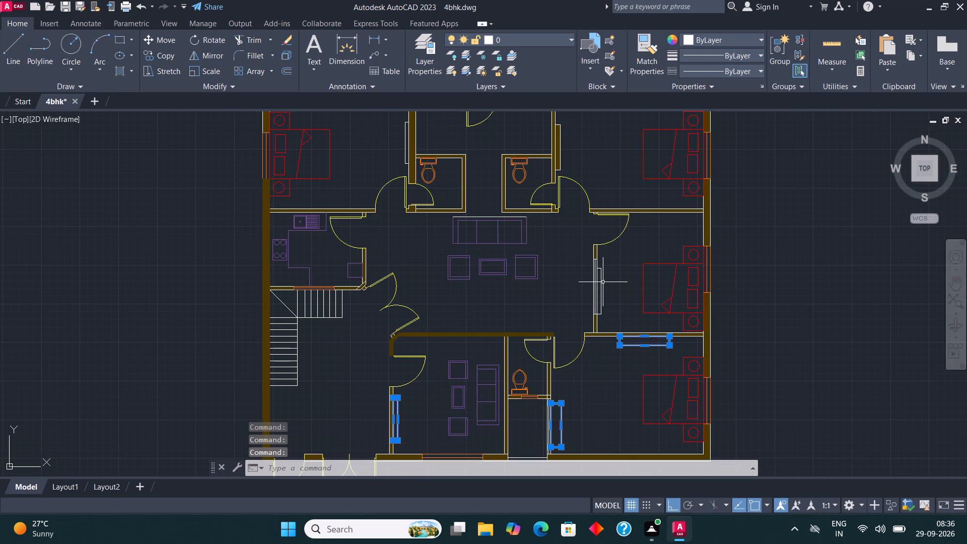
left_click(600, 269)
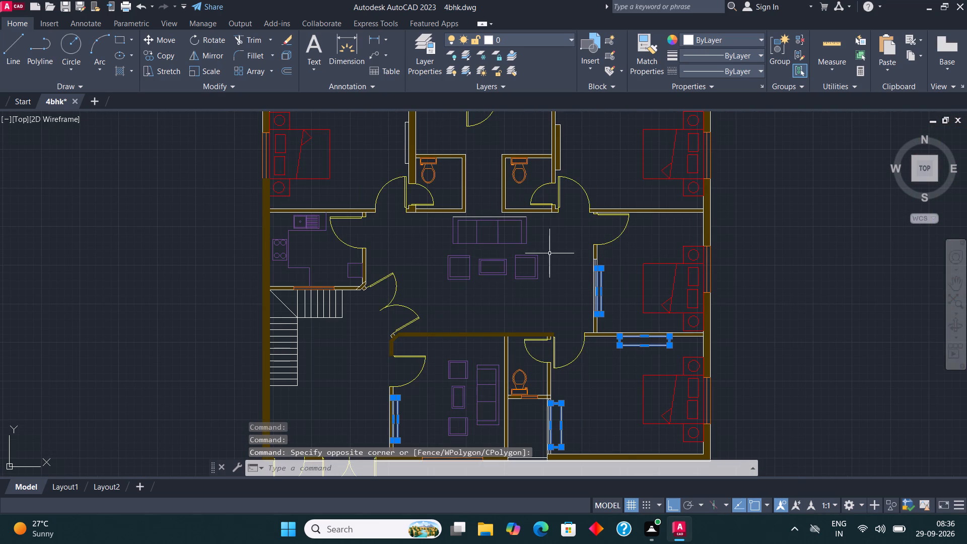
left_click(405, 149)
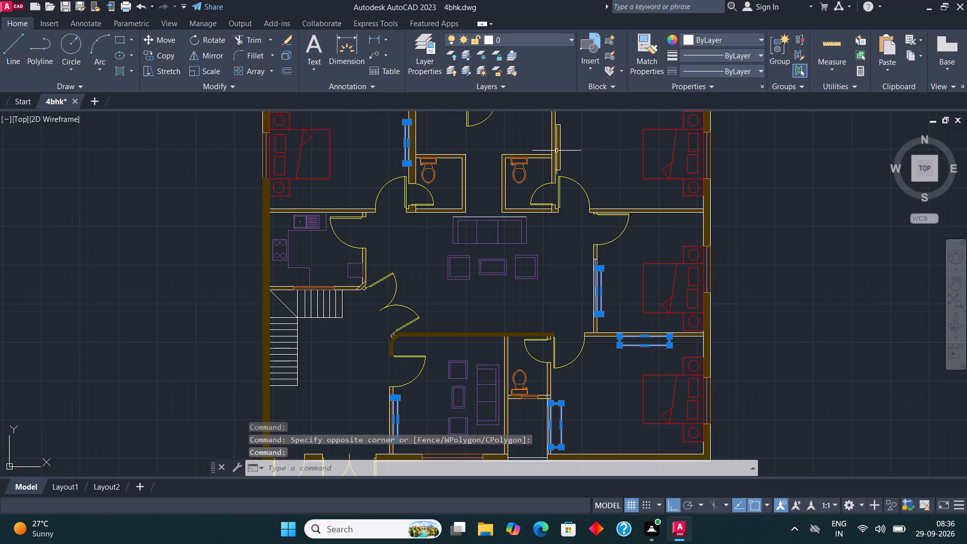
scroll(508, 274, "down", 1)
scroll(546, 178, "up", 2)
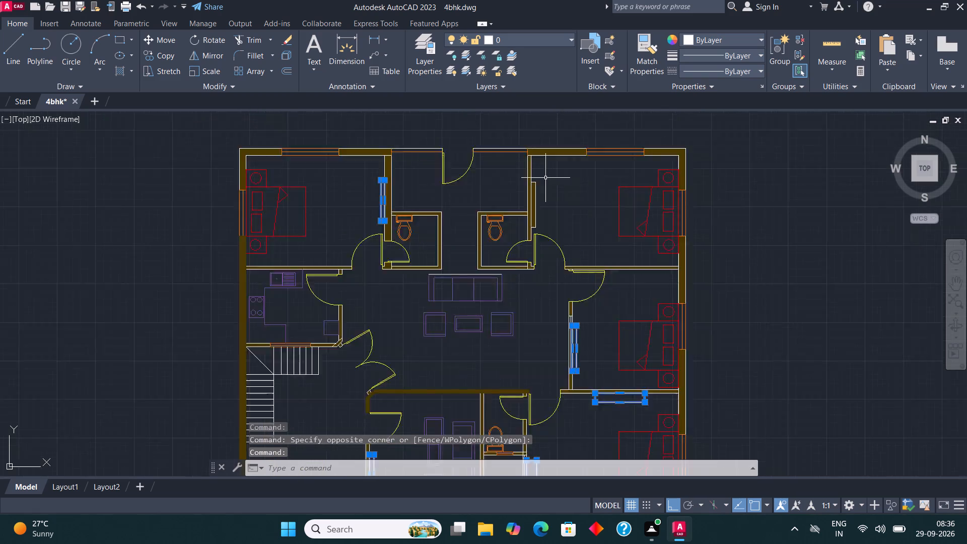
left_click(530, 214)
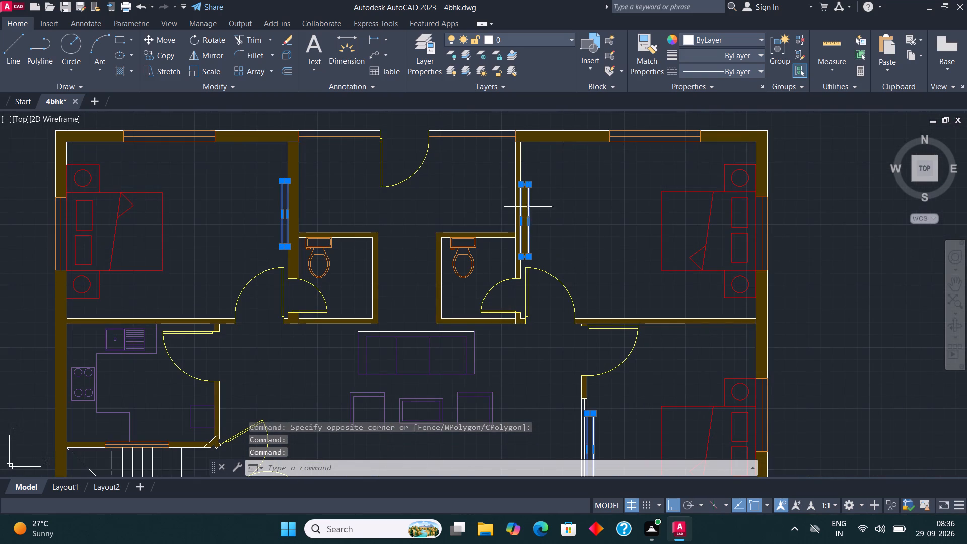
left_click(509, 37)
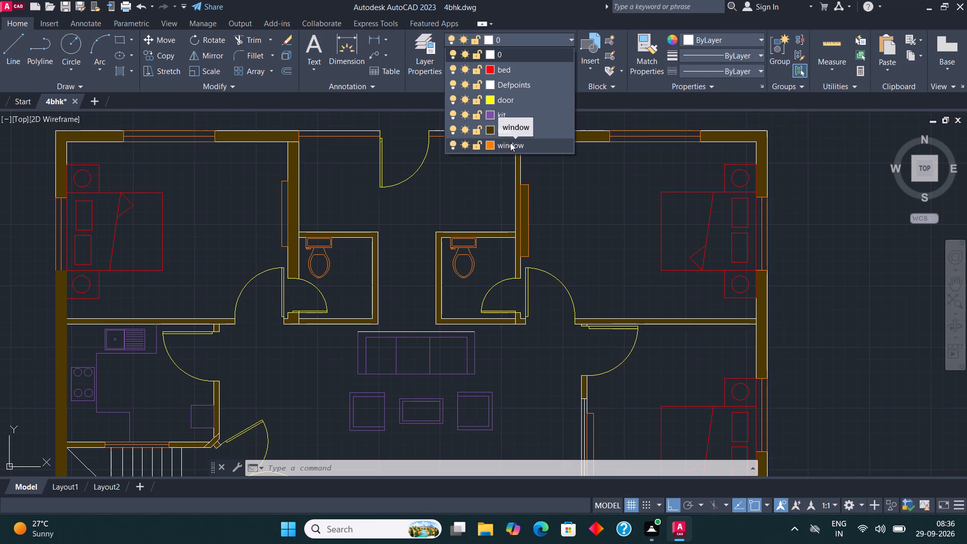
left_click(513, 67)
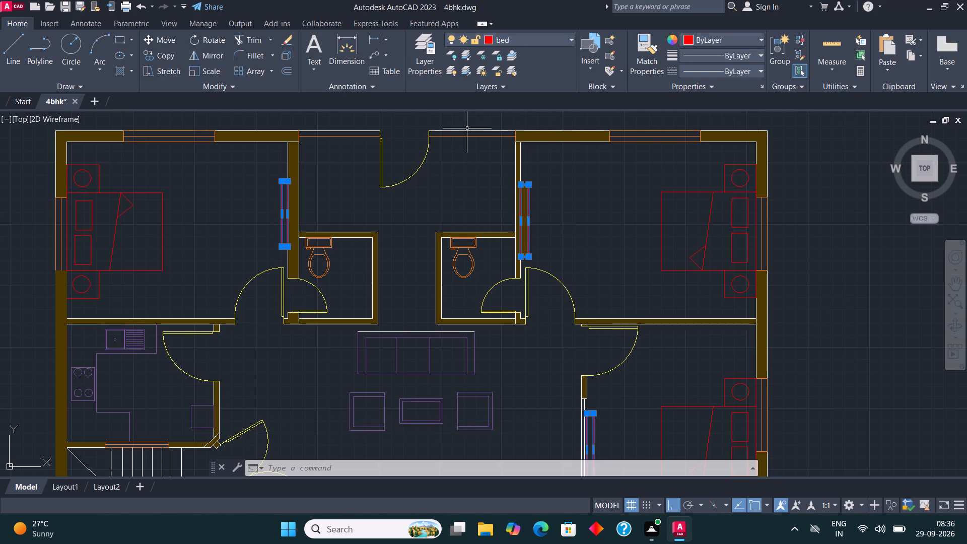
key("Escape")
Start the Trim command for the area around the upper bathrooms and the upper-right bedroom.
scroll(464, 284, "down", 1)
scroll(486, 241, "up", 2)
left_click(251, 44)
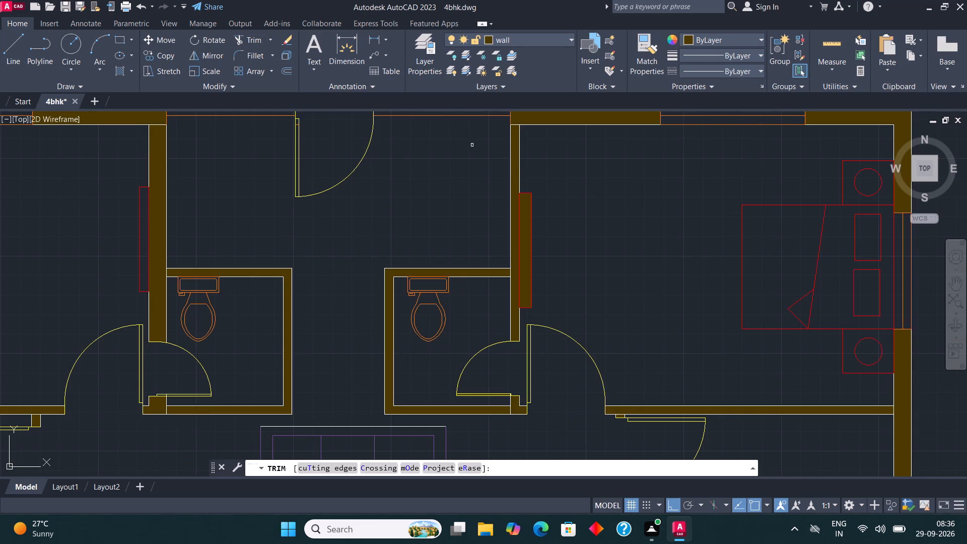
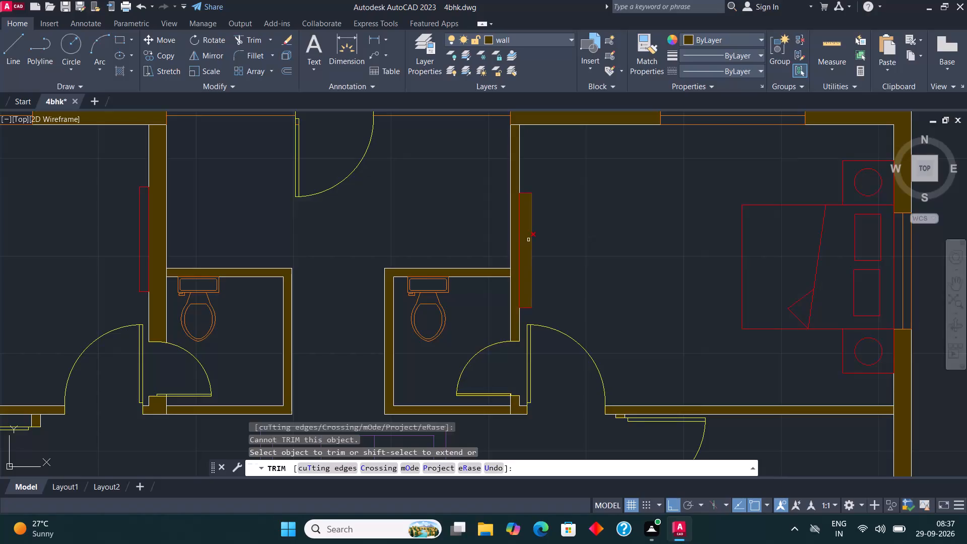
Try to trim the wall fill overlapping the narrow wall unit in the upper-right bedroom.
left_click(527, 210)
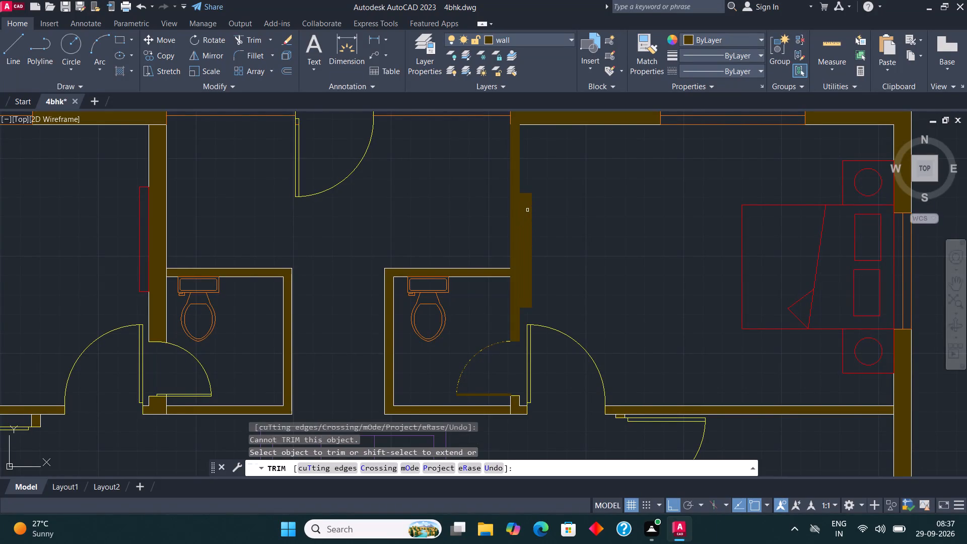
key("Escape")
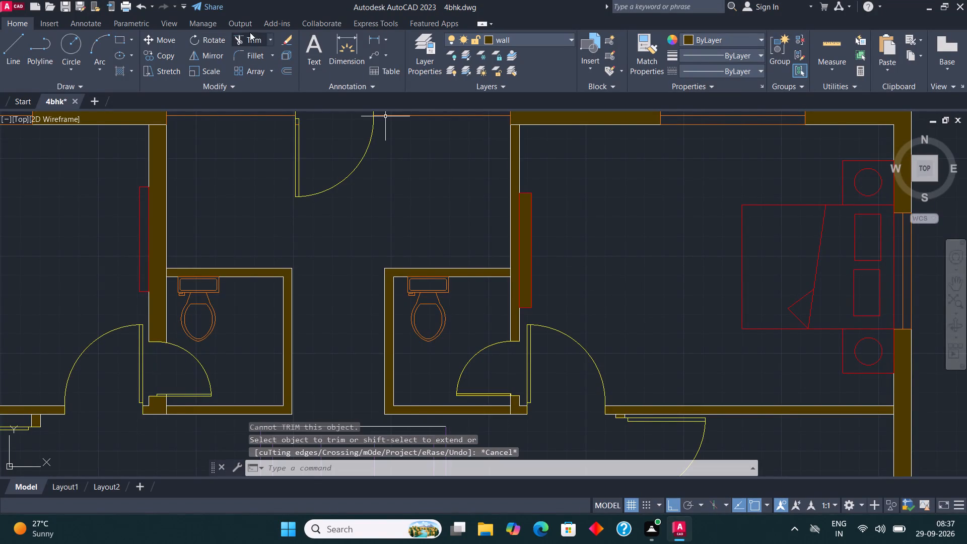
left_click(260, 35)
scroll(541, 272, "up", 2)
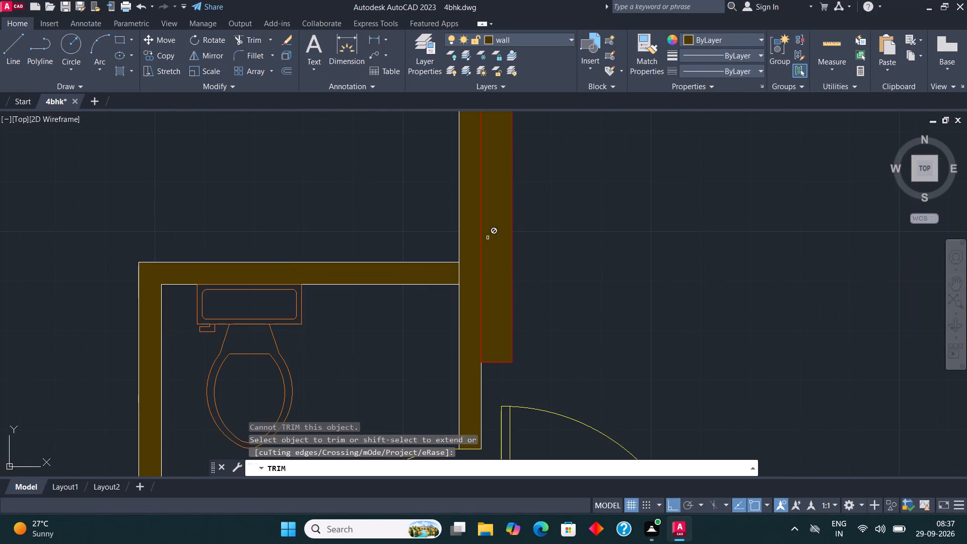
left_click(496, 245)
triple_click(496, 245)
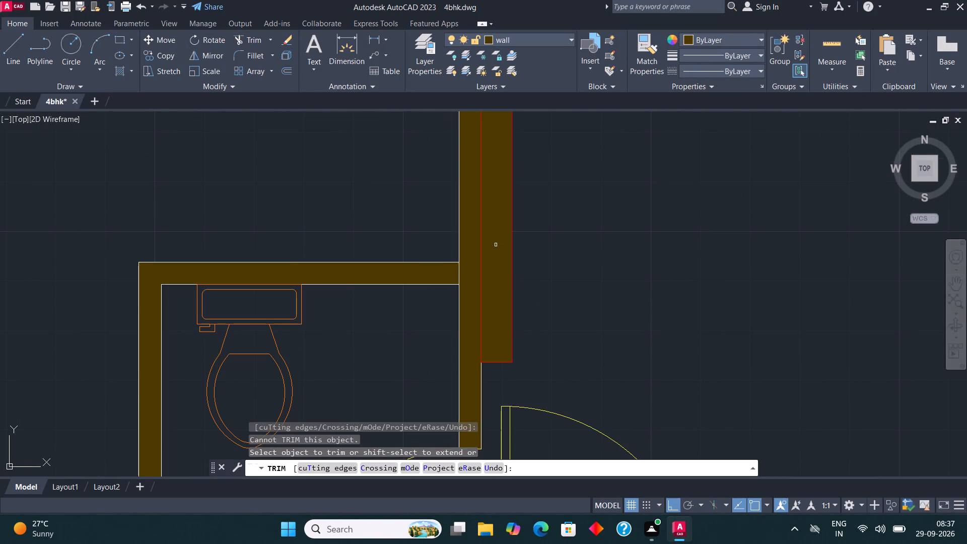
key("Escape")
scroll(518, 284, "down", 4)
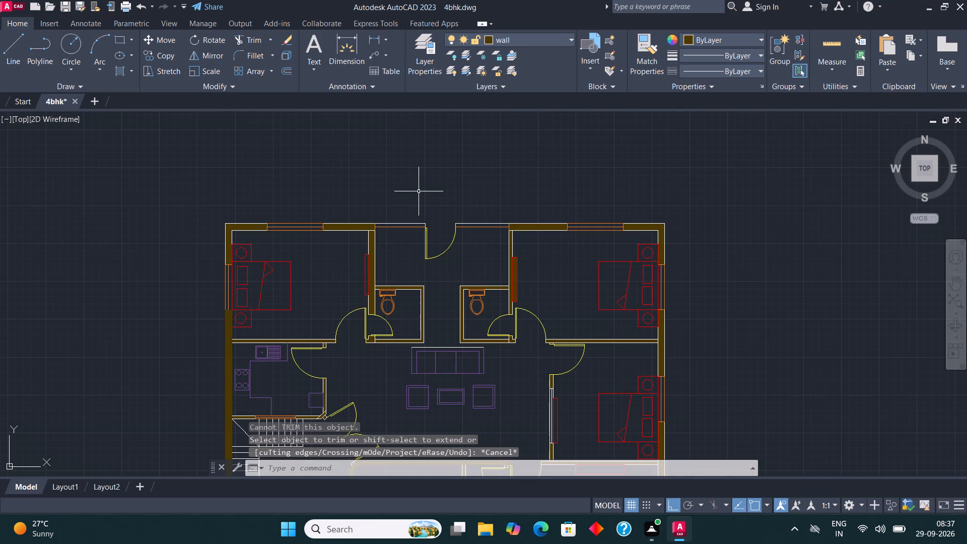
Put the back line and inner seat outline of the central hall's three-seat sofa on the kit layer.
scroll(444, 366, "up", 3)
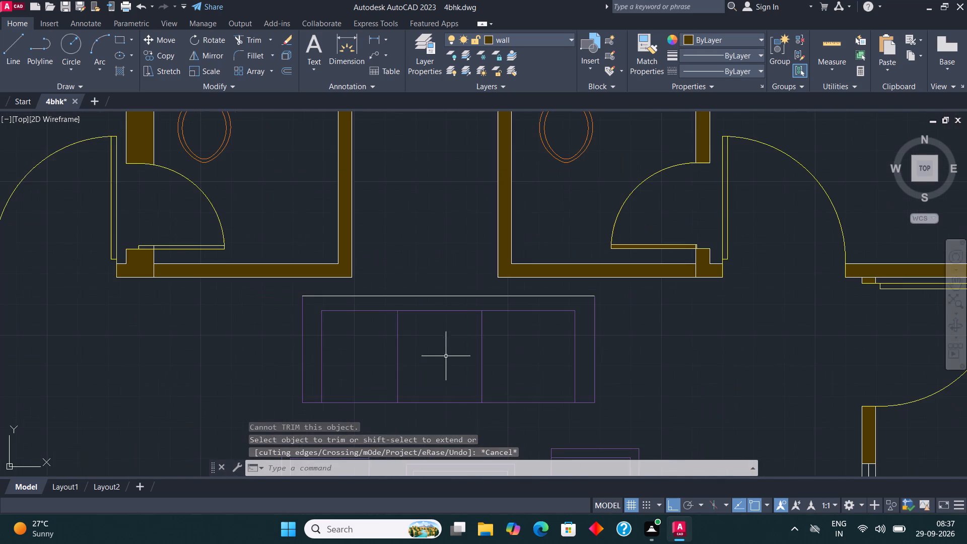
left_click(445, 310)
left_click(444, 296)
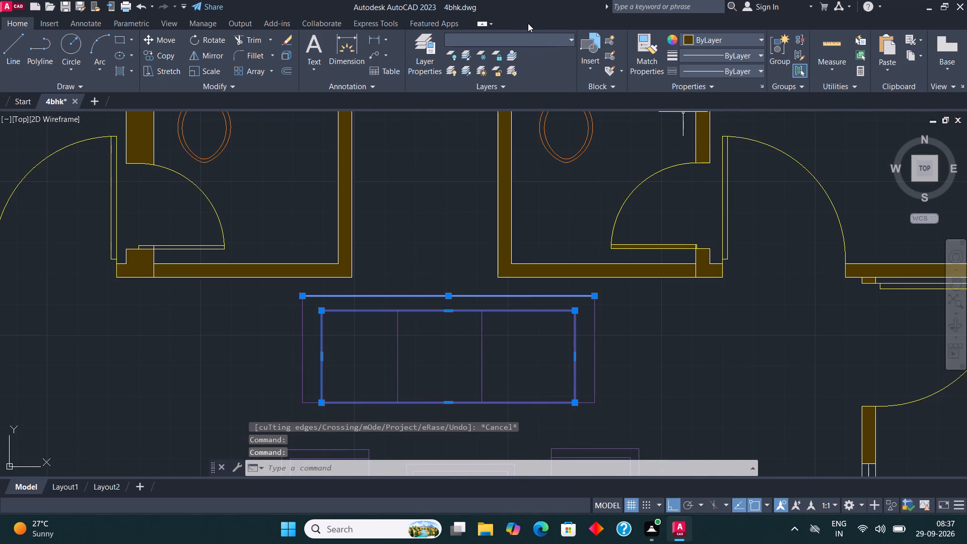
left_click(528, 23)
left_click(528, 41)
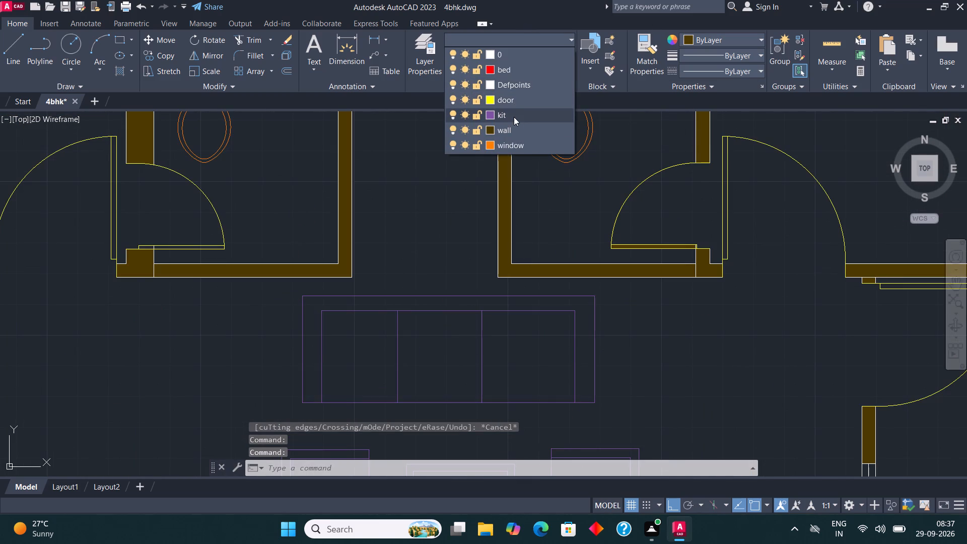
left_click(514, 117)
key("Escape")
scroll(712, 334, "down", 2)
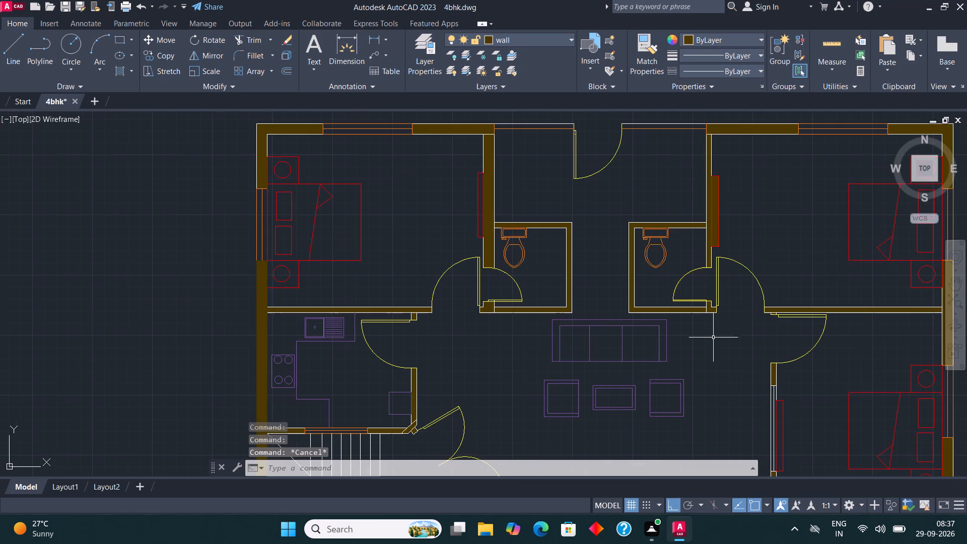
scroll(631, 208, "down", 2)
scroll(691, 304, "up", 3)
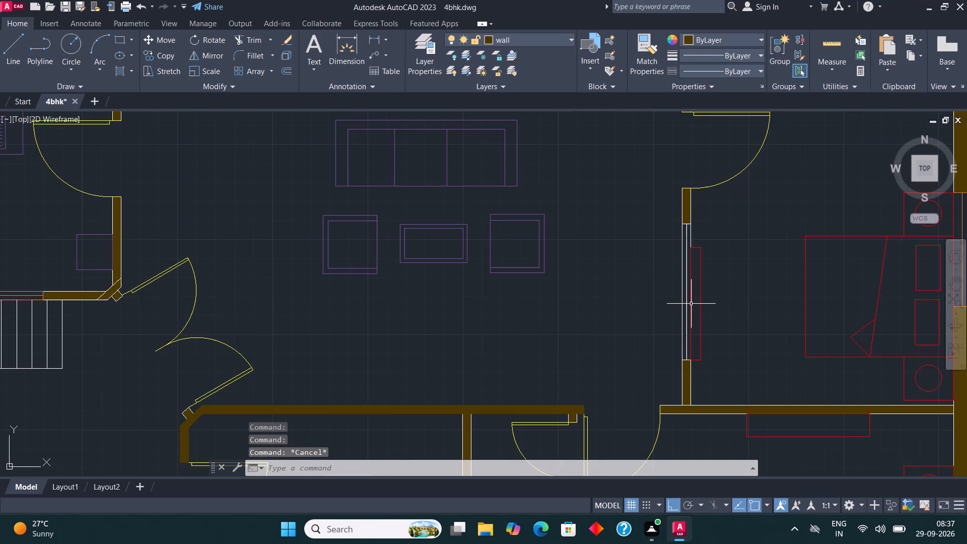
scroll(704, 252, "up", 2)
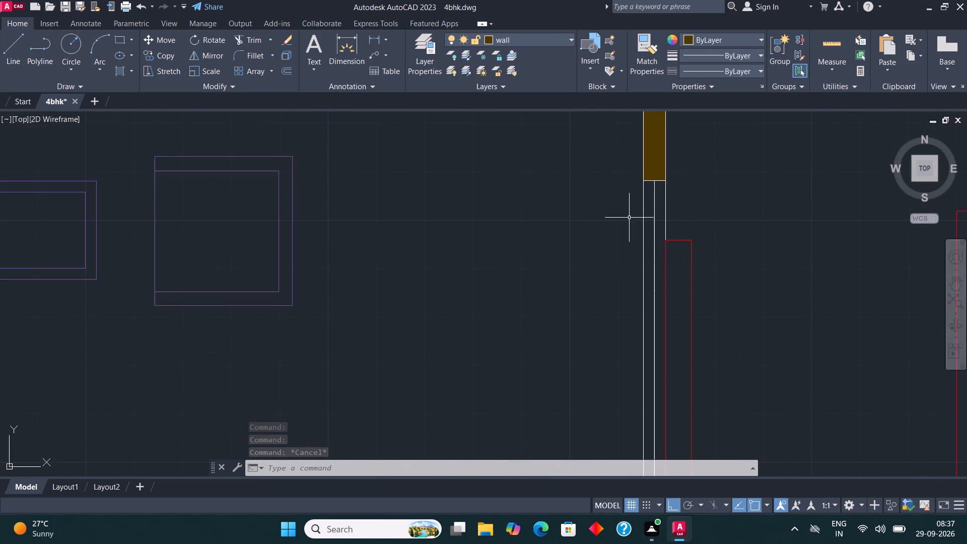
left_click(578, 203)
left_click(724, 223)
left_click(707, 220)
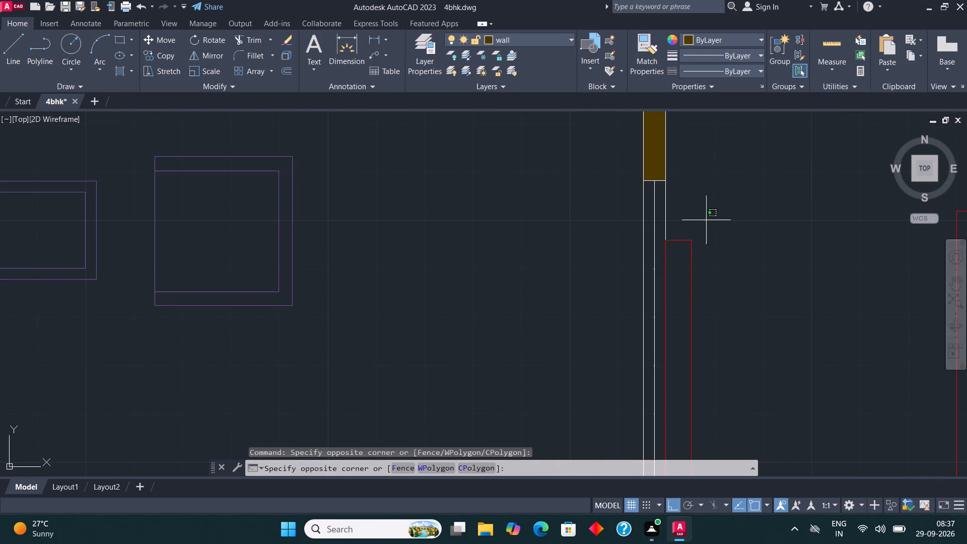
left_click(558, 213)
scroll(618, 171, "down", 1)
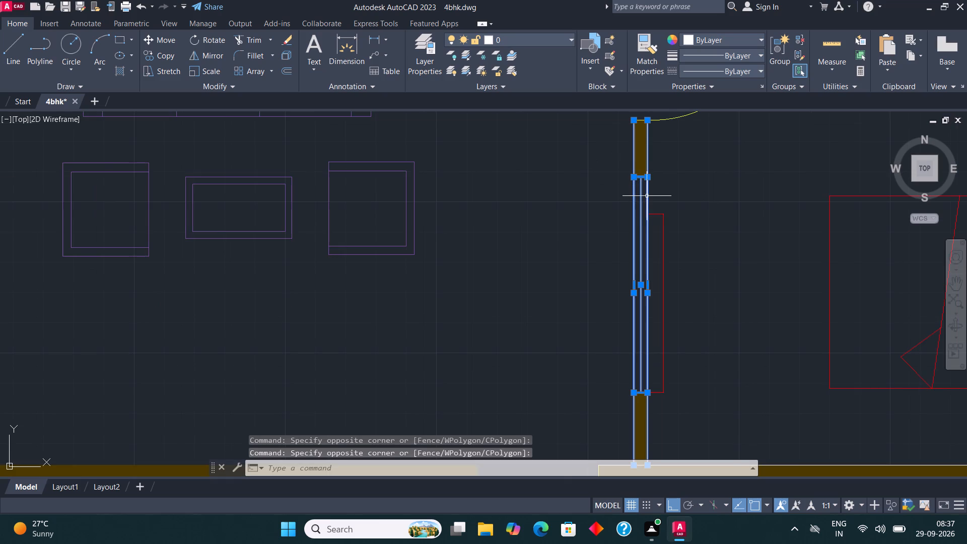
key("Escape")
Put the window in the wall between the central hall and the middle-right bedroom on the window layer.
left_click(626, 402)
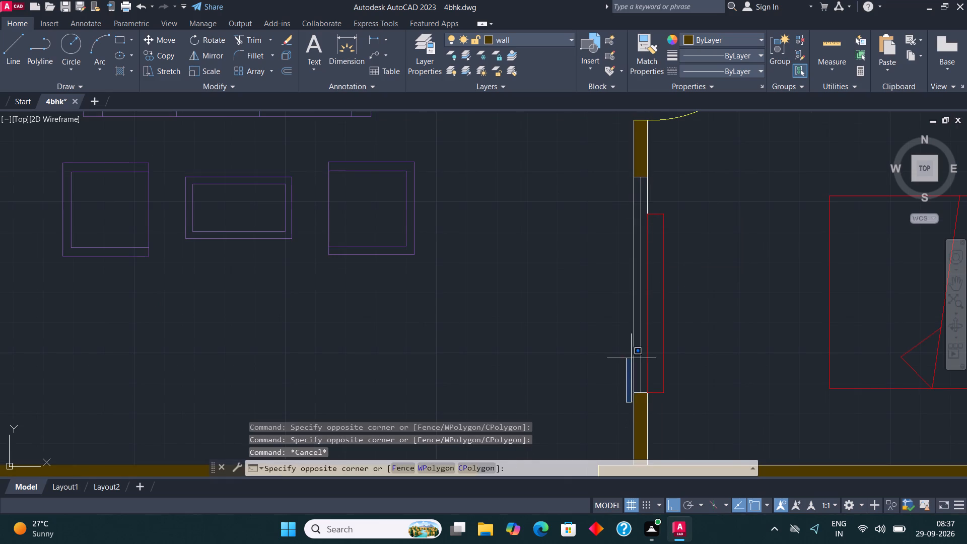
left_click(650, 175)
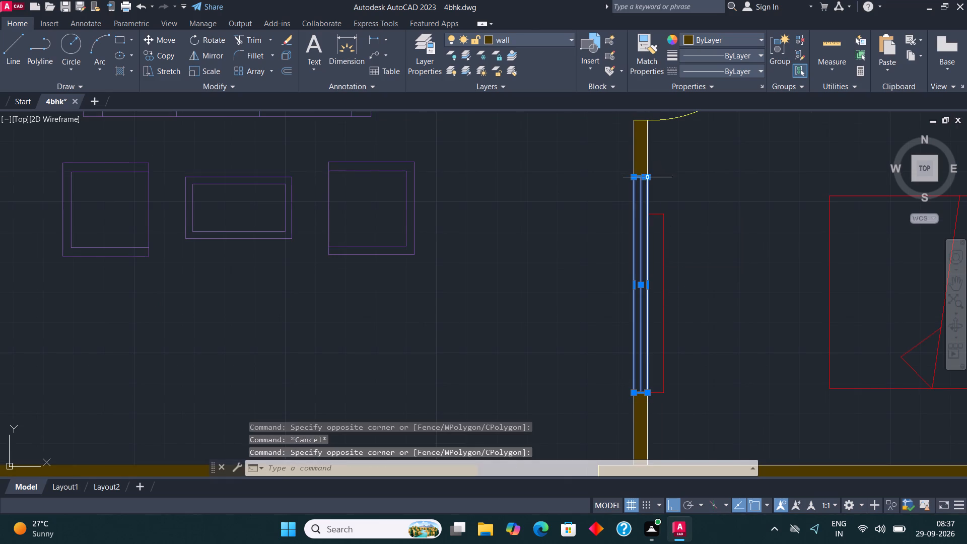
left_click(524, 34)
left_click(528, 146)
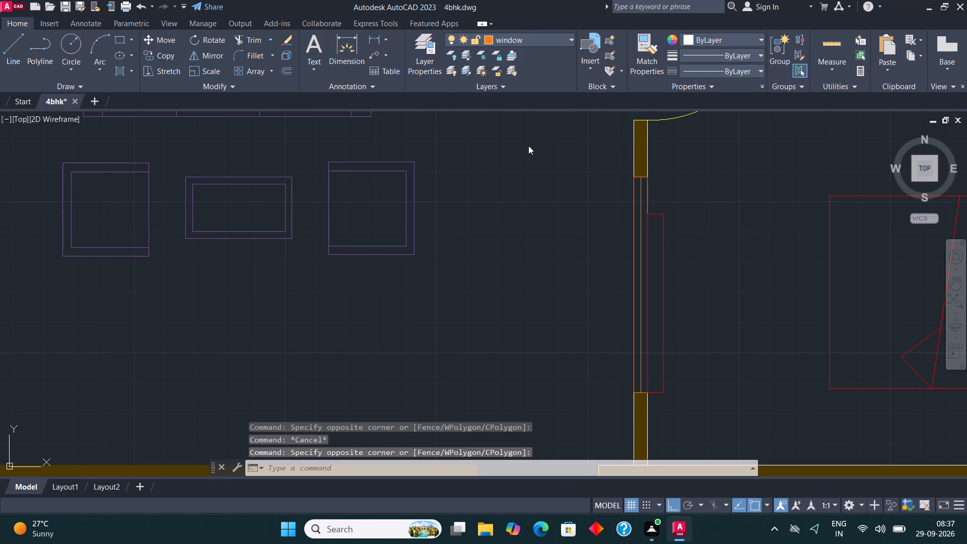
key("Escape")
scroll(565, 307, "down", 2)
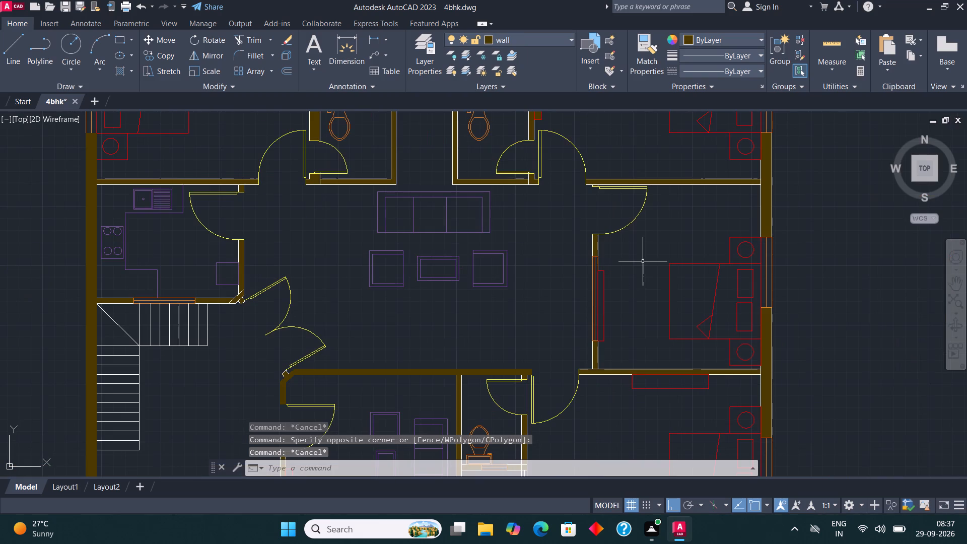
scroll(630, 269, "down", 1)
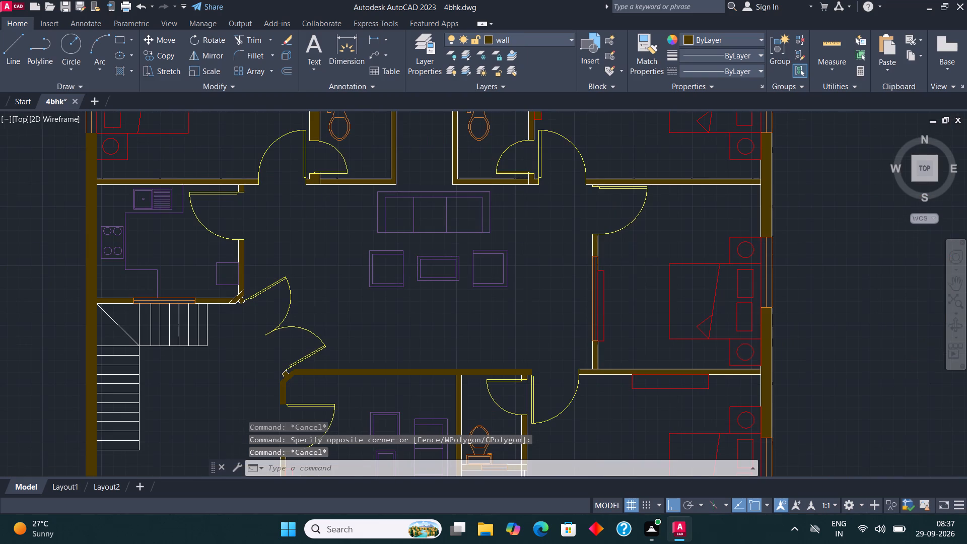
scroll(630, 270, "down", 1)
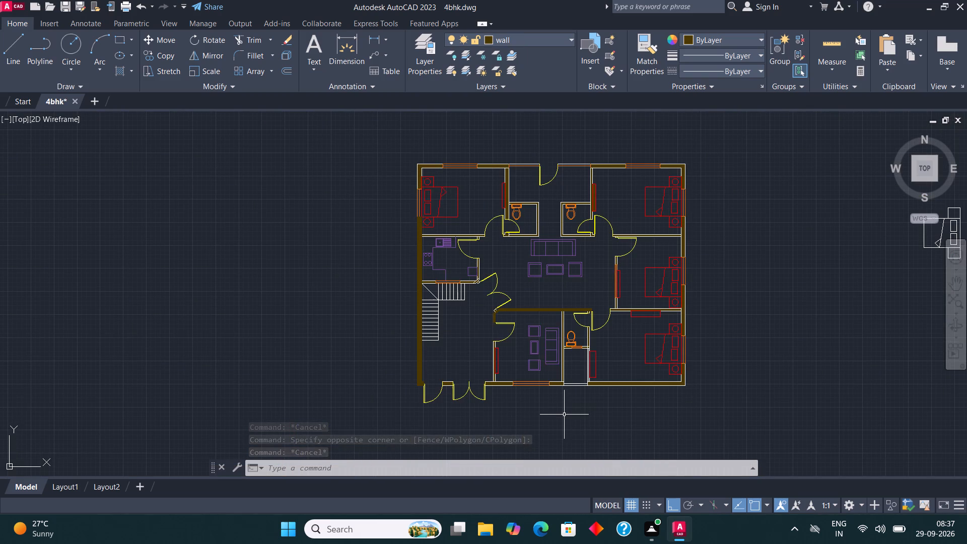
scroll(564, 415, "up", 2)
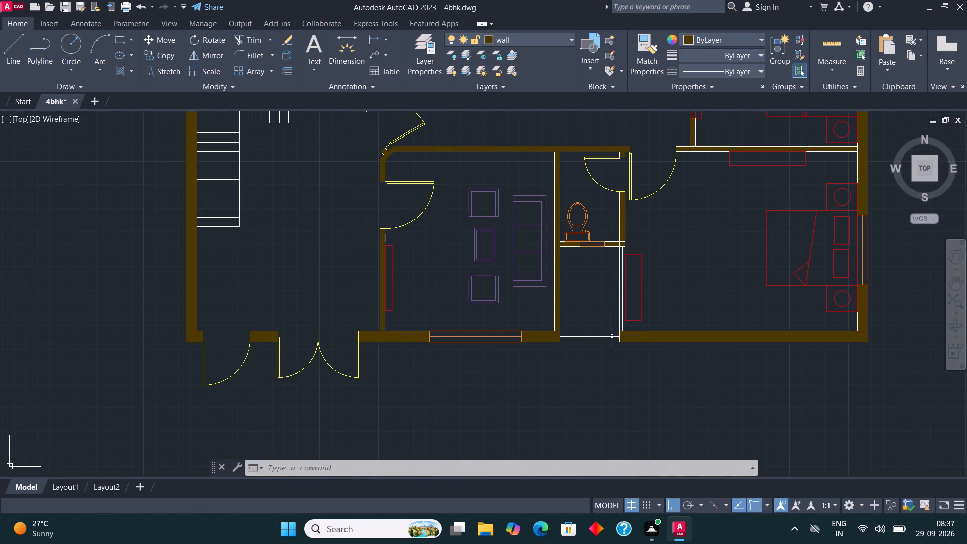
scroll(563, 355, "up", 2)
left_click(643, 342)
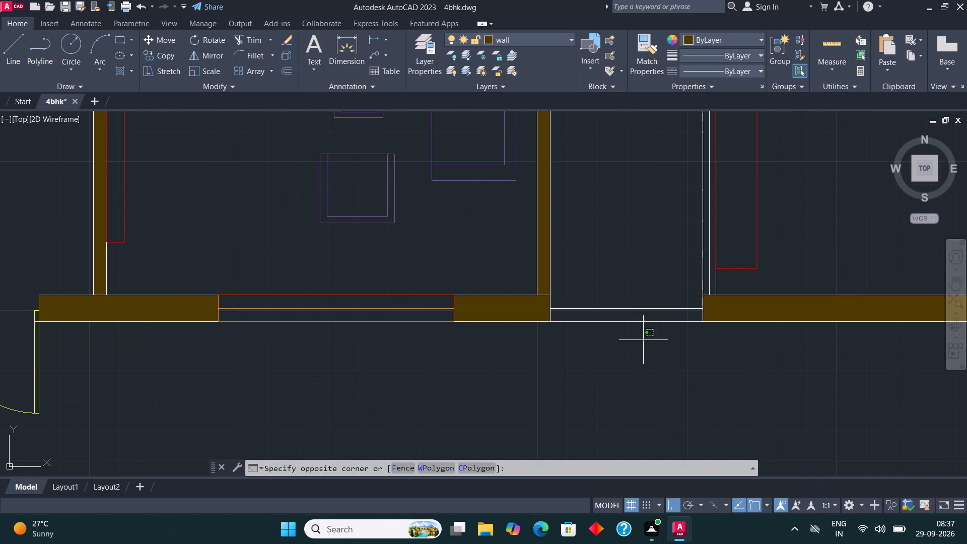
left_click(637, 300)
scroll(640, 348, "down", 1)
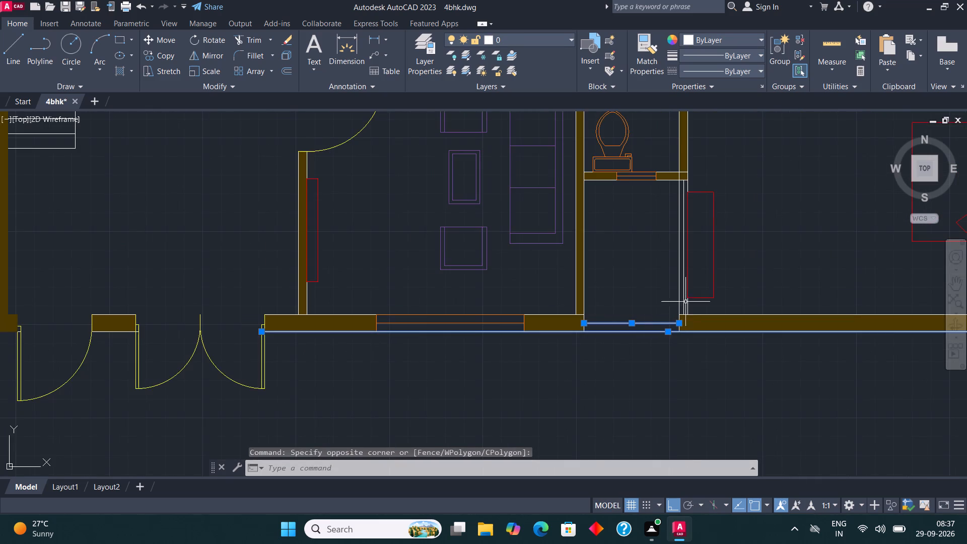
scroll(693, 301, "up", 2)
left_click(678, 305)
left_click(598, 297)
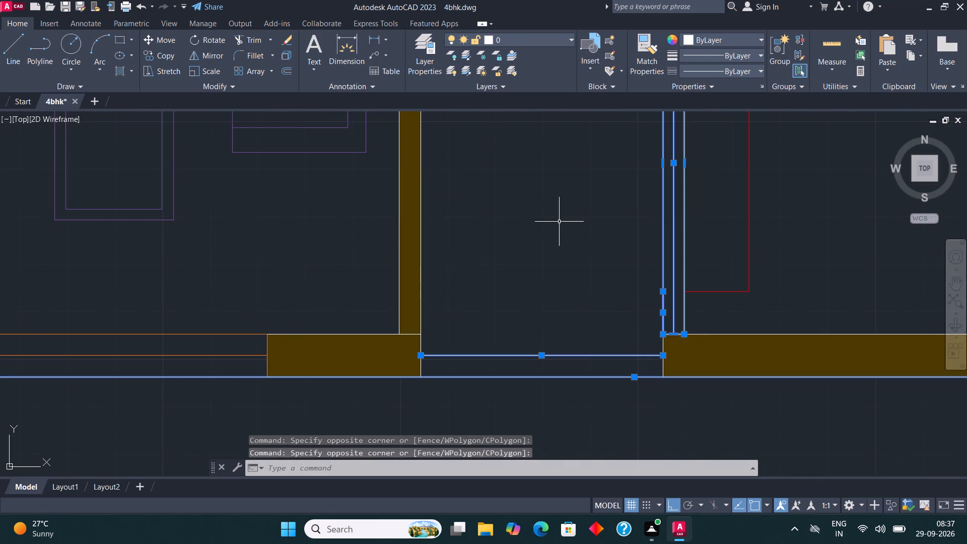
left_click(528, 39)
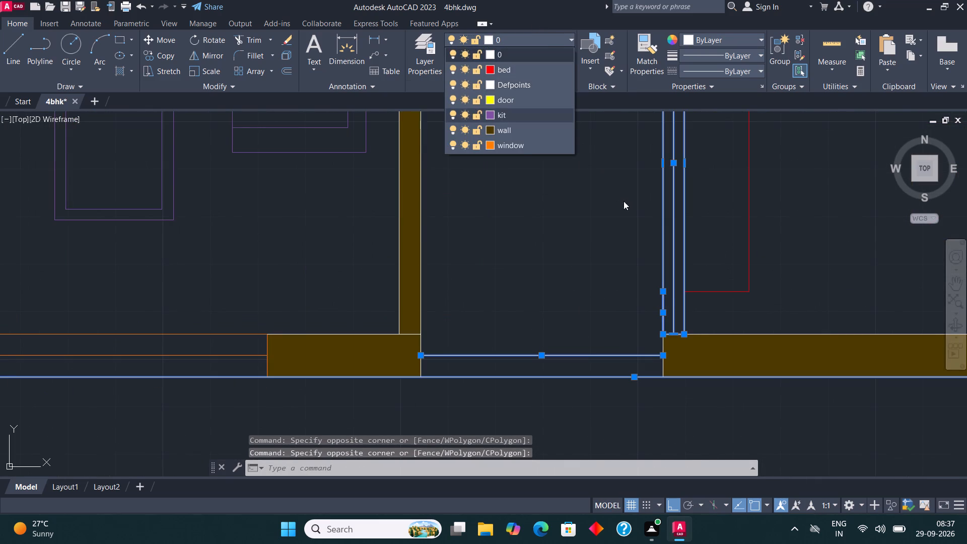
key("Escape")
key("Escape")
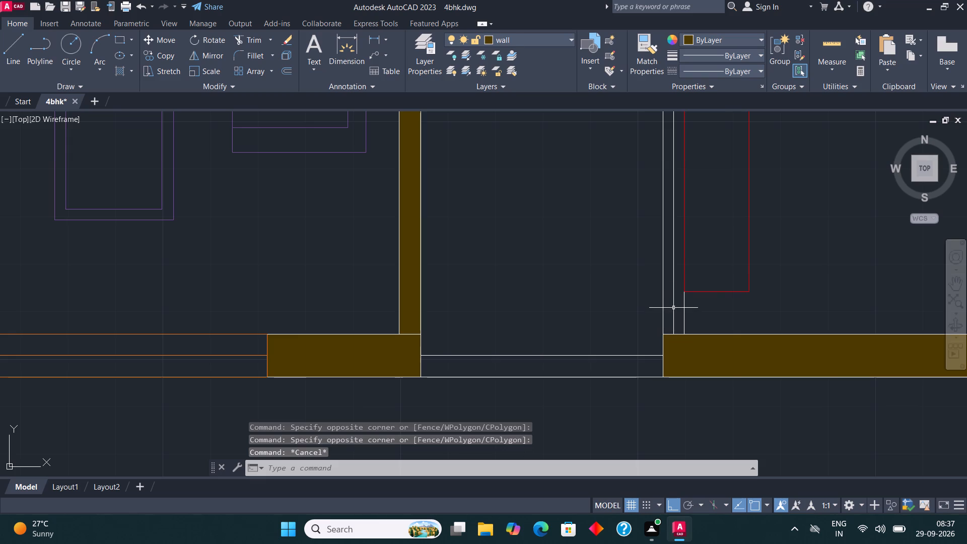
Put the lines closing the lower bathroom's shaft, along its bedroom side and outer wall opening, on the wall layer.
left_click(674, 309)
left_click(663, 290)
left_click(592, 388)
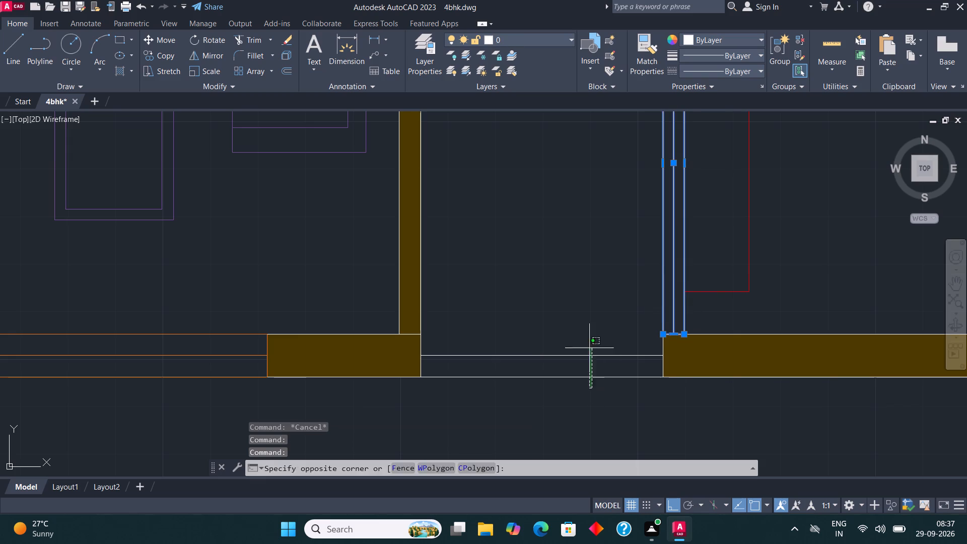
left_click(586, 334)
left_click(546, 41)
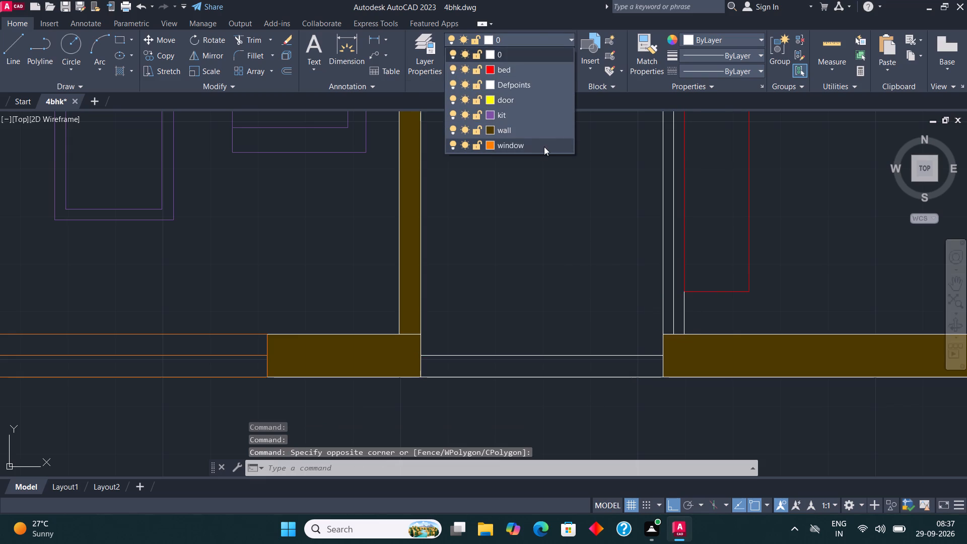
left_click(515, 132)
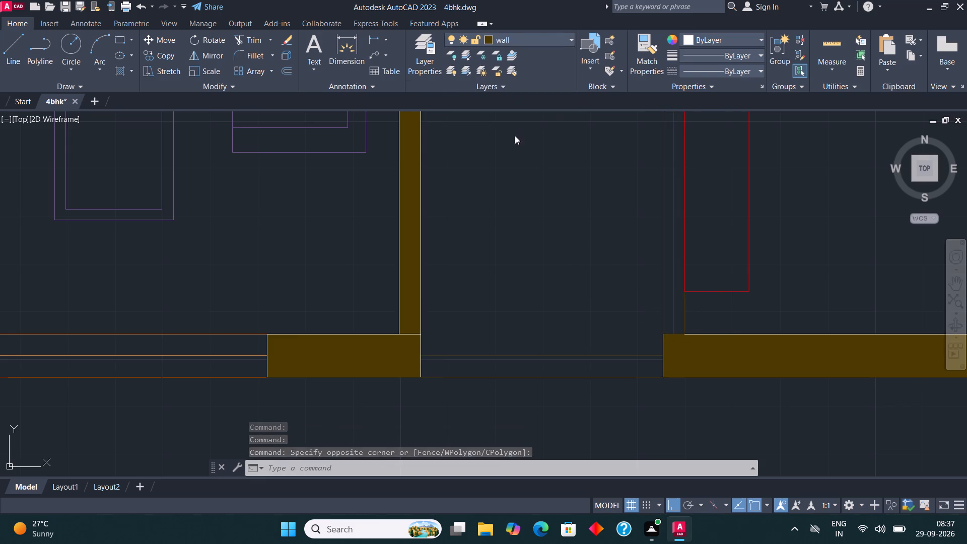
key("Escape")
Add a two-line text label reading BEDROOM and 15'*12' beside the bed in the upper-left bedroom.
scroll(506, 285, "down", 3)
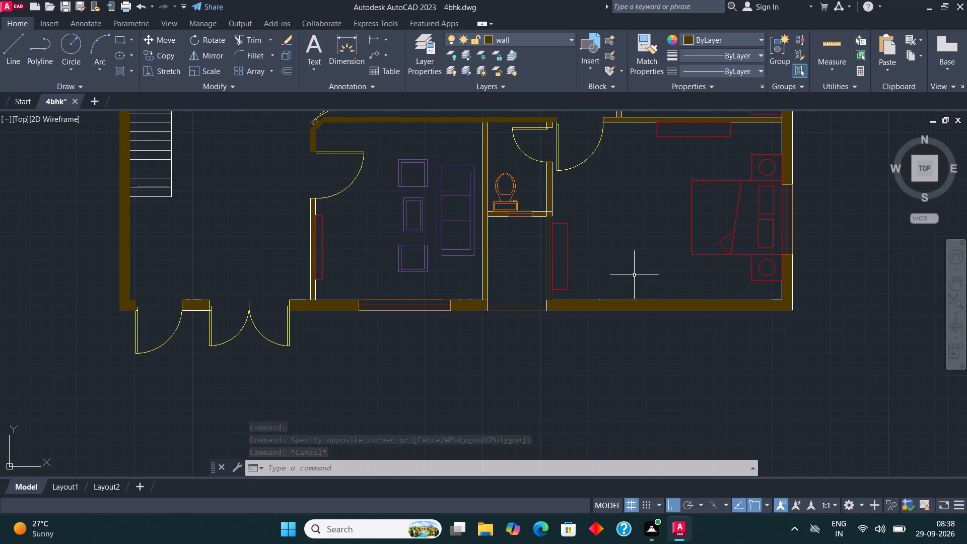
scroll(634, 275, "down", 1)
scroll(623, 345, "down", 2)
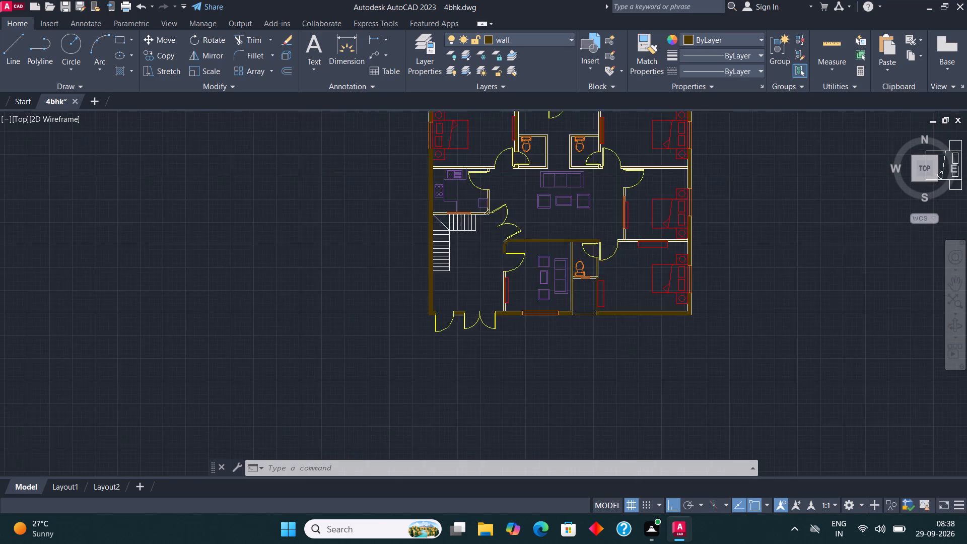
scroll(496, 142, "up", 1)
scroll(619, 273, "up", 1)
scroll(570, 254, "up", 1)
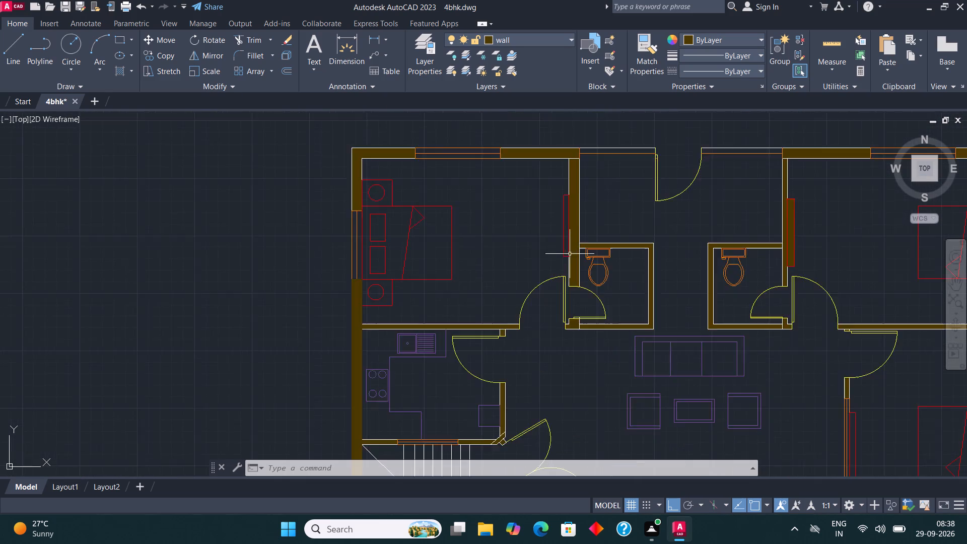
scroll(570, 254, "up", 1)
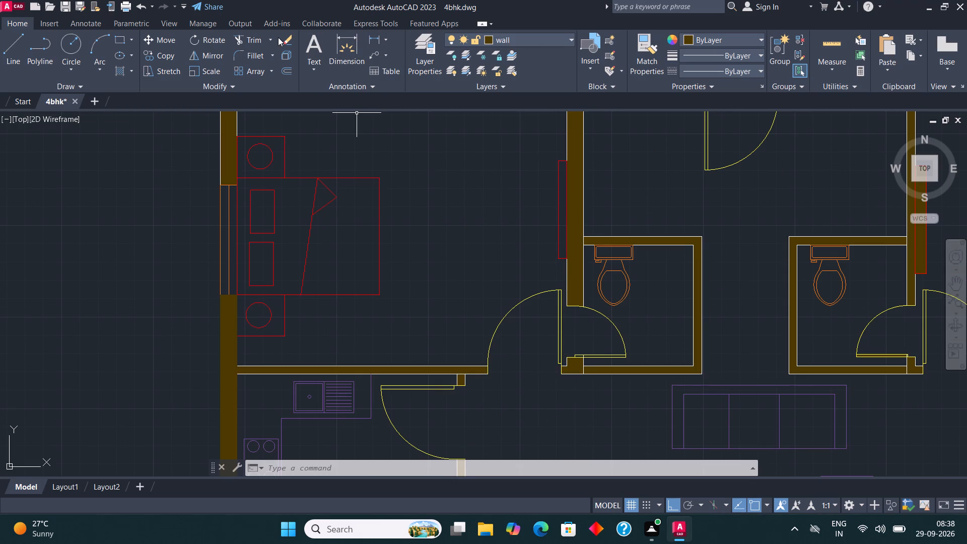
left_click(305, 47)
left_click(397, 221)
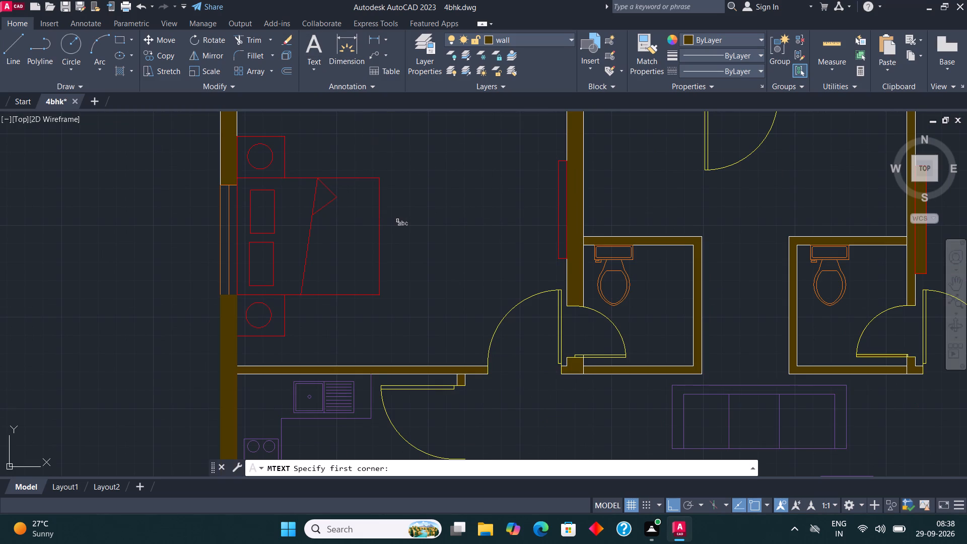
left_click(489, 195)
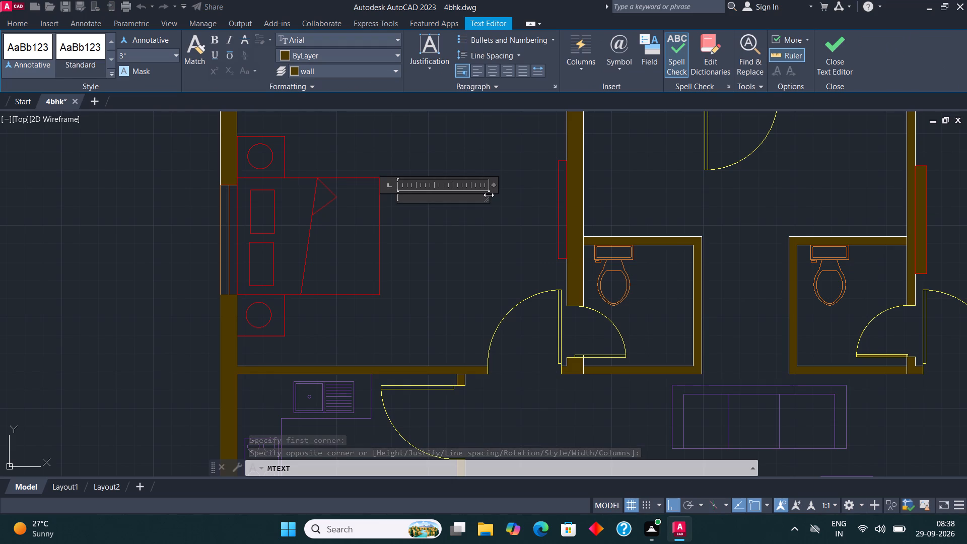
type("BEDROOM")
key("Return")
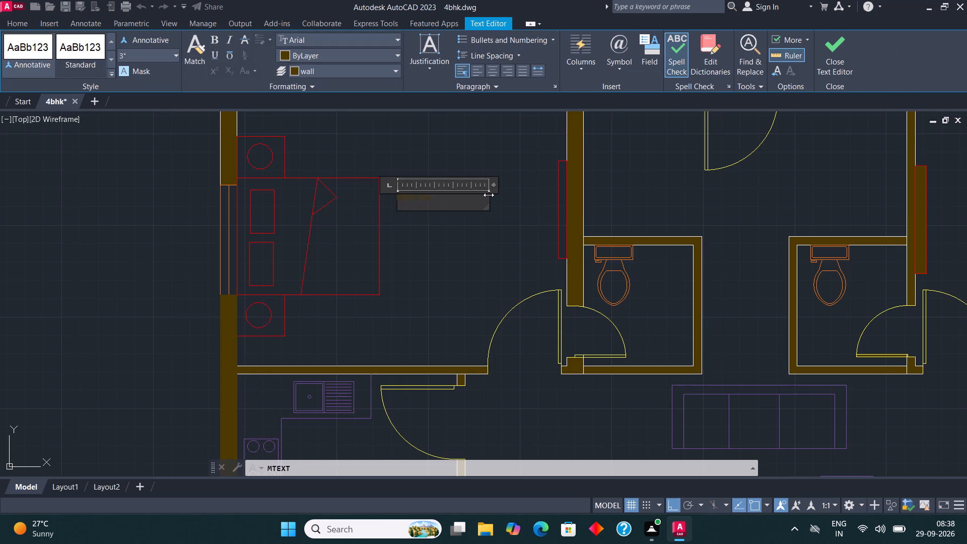
type("15'")
type("*12'")
left_click(825, 50)
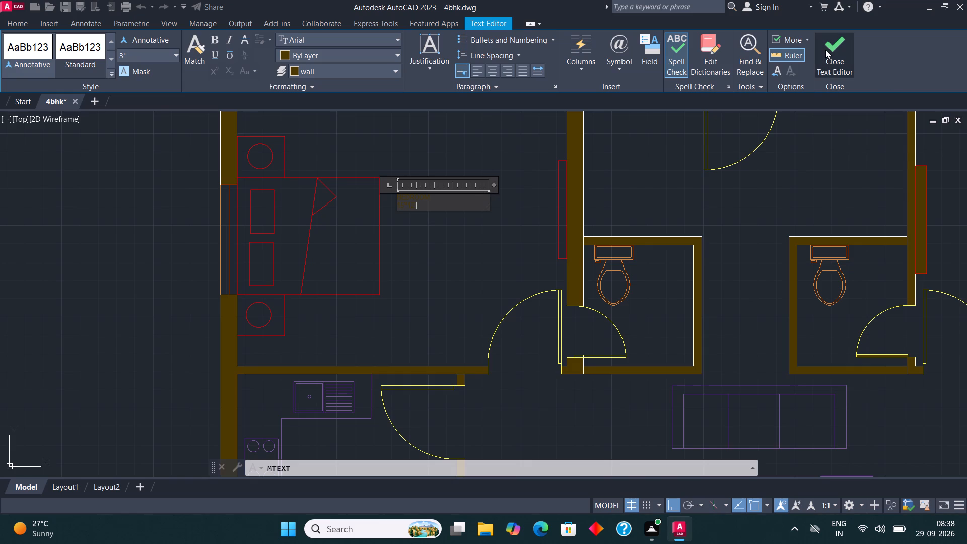
Put the upper-left bedroom's text label on layer 0.
left_click(410, 193)
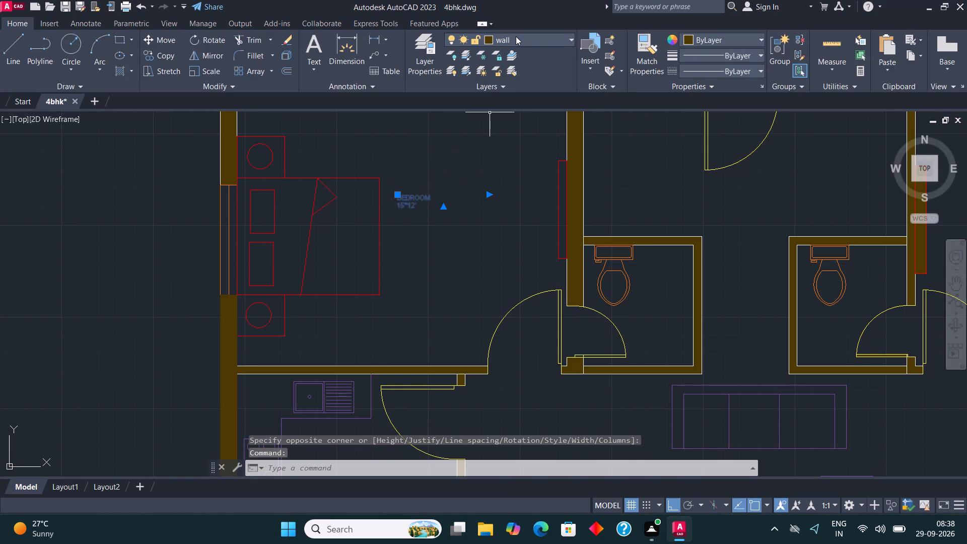
left_click(516, 36)
left_click(505, 56)
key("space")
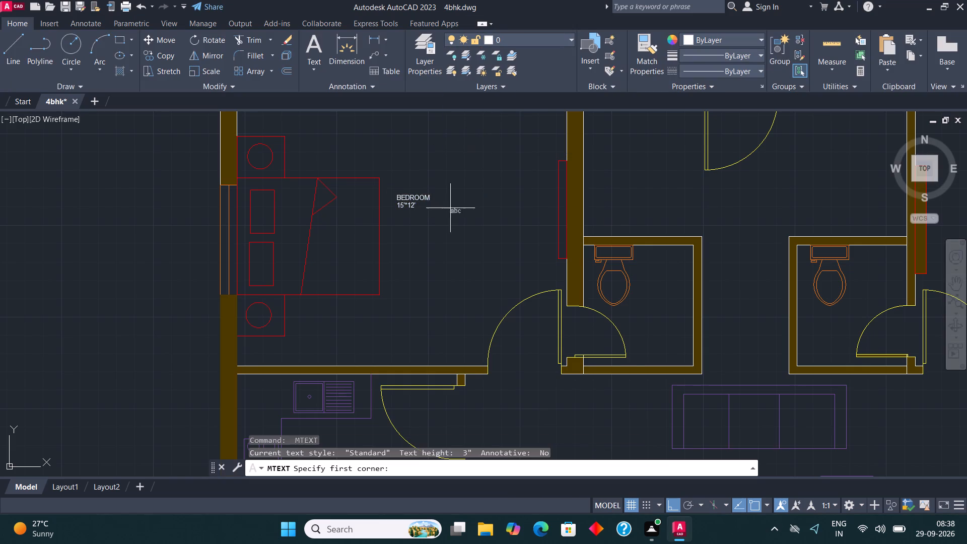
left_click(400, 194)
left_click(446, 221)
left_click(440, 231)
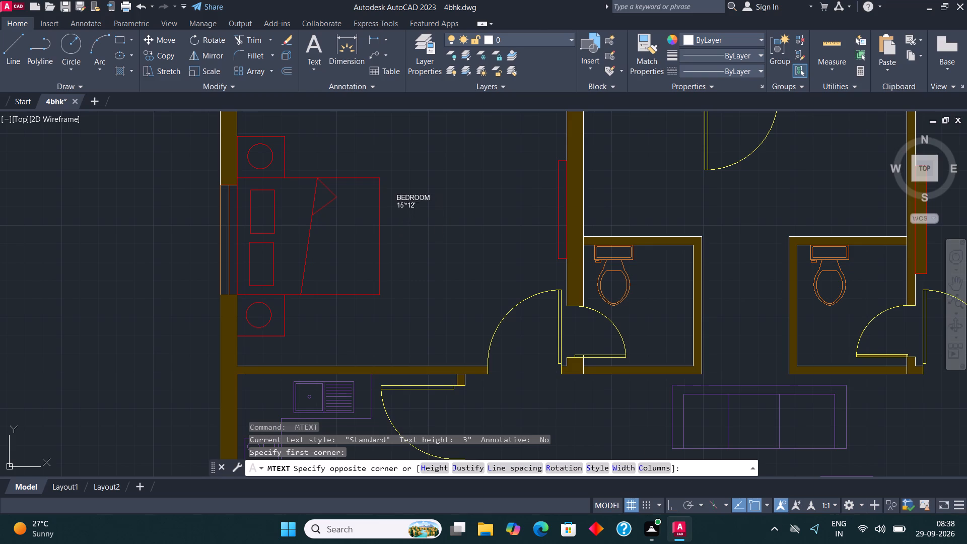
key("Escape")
Scale the upper-left bedroom's label up to nearly three times its size, using a base point on the text.
left_click(422, 222)
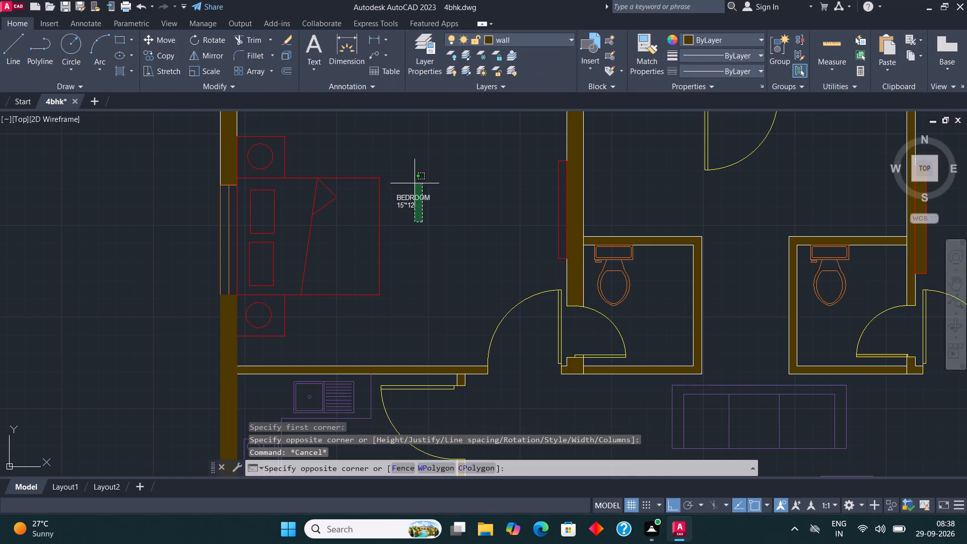
left_click(415, 183)
left_click(213, 74)
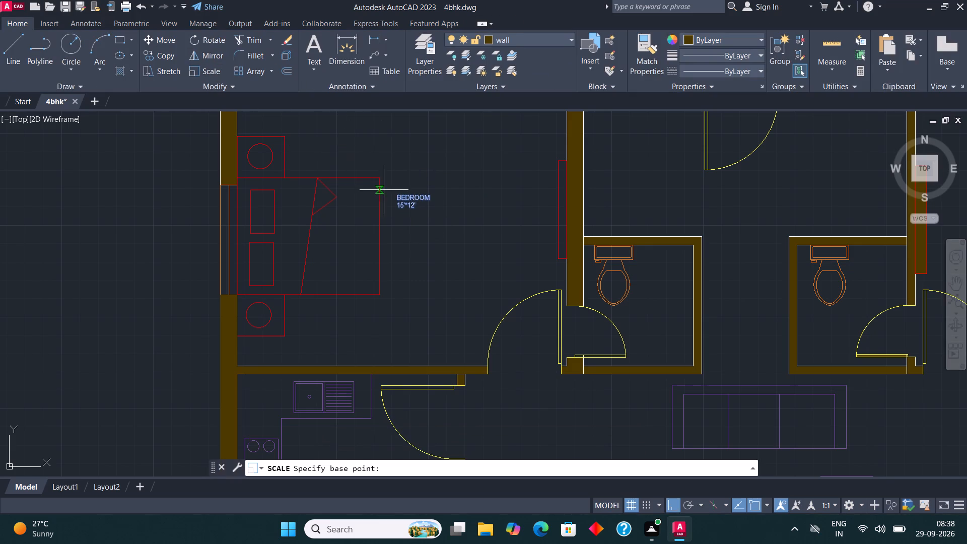
left_click(410, 199)
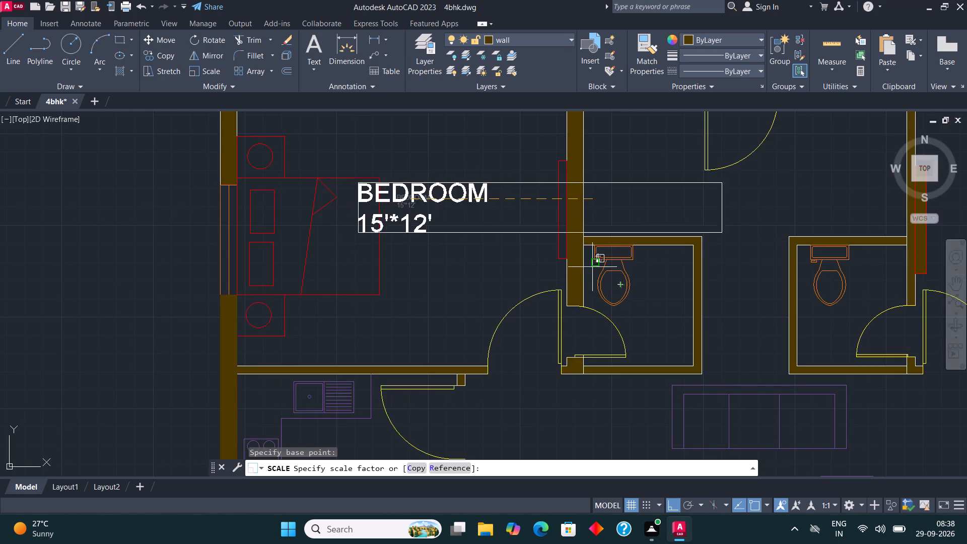
left_click(535, 222)
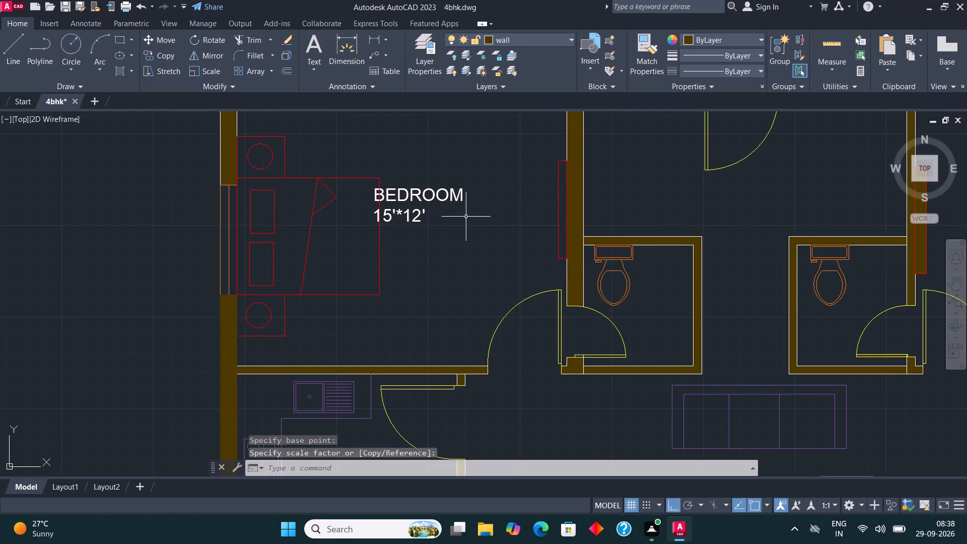
key("space")
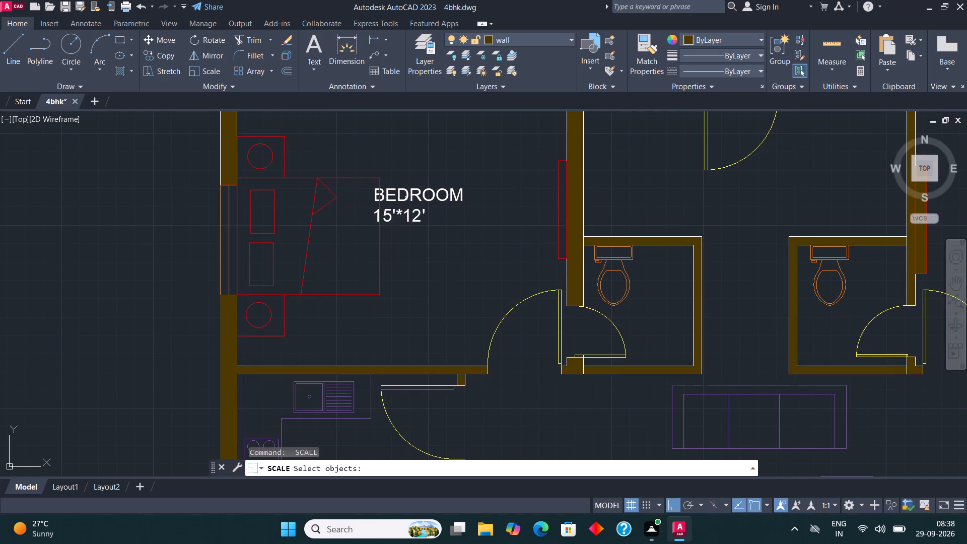
key("Escape")
Move the enlarged bedroom label horizontally into the clear floor between the bed and the wall unit.
left_click(406, 198)
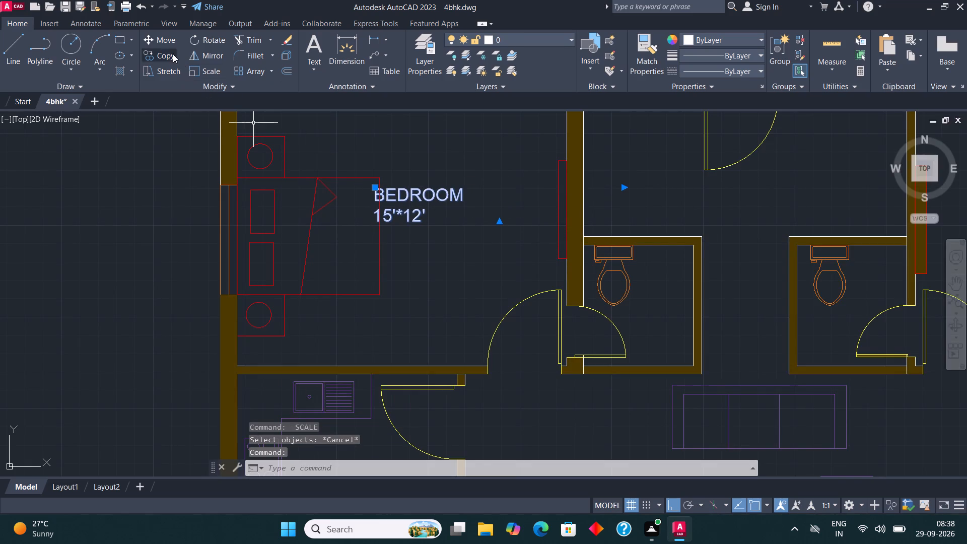
left_click(163, 39)
left_click(414, 209)
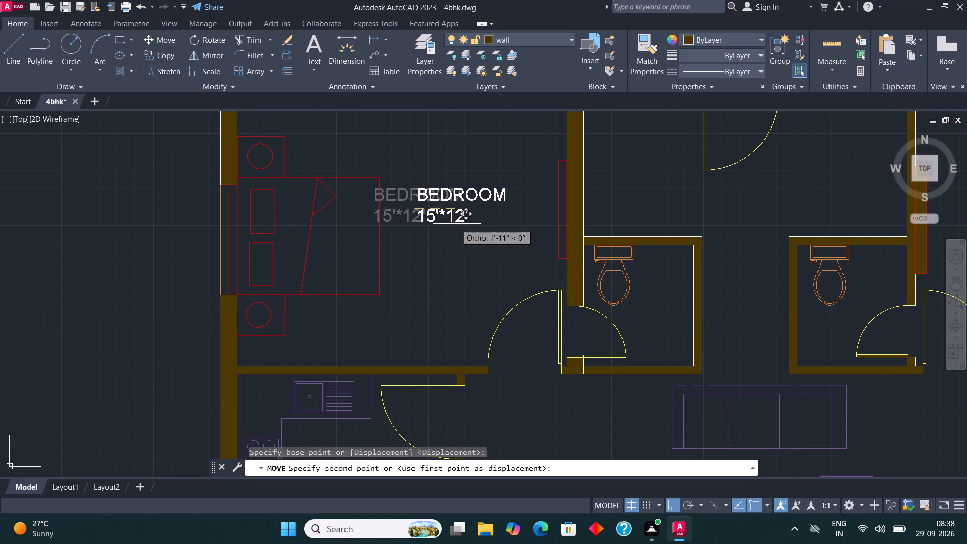
left_click(474, 224)
Copy the bedroom label freely, with Ortho off, into each of the two upper bathrooms.
left_click(474, 182)
left_click(458, 222)
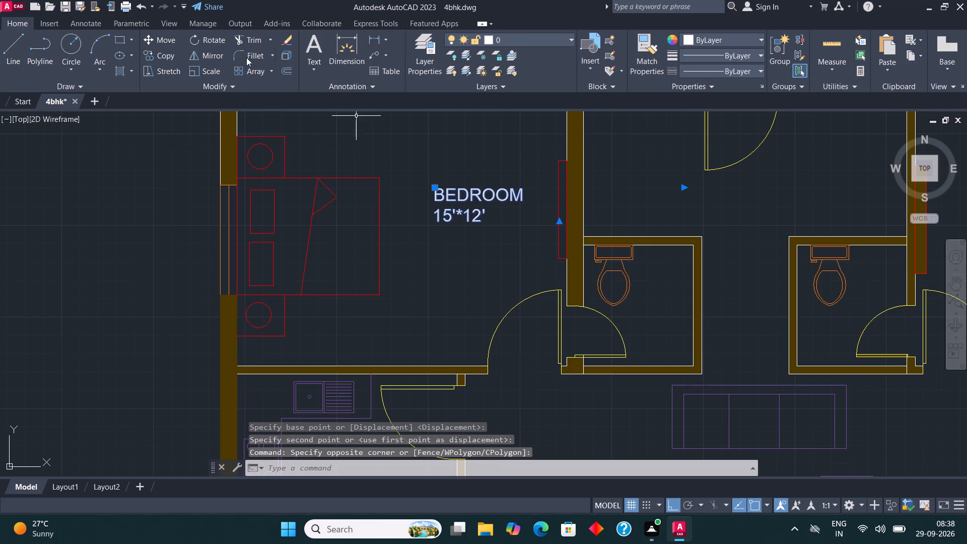
left_click(165, 56)
left_click(461, 203)
scroll(462, 233, "down", 2)
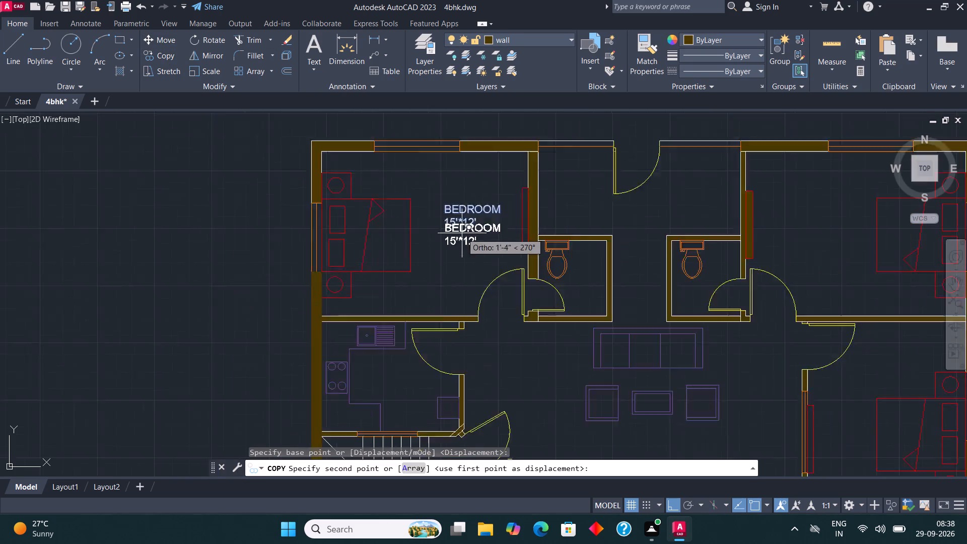
scroll(581, 223, "up", 2)
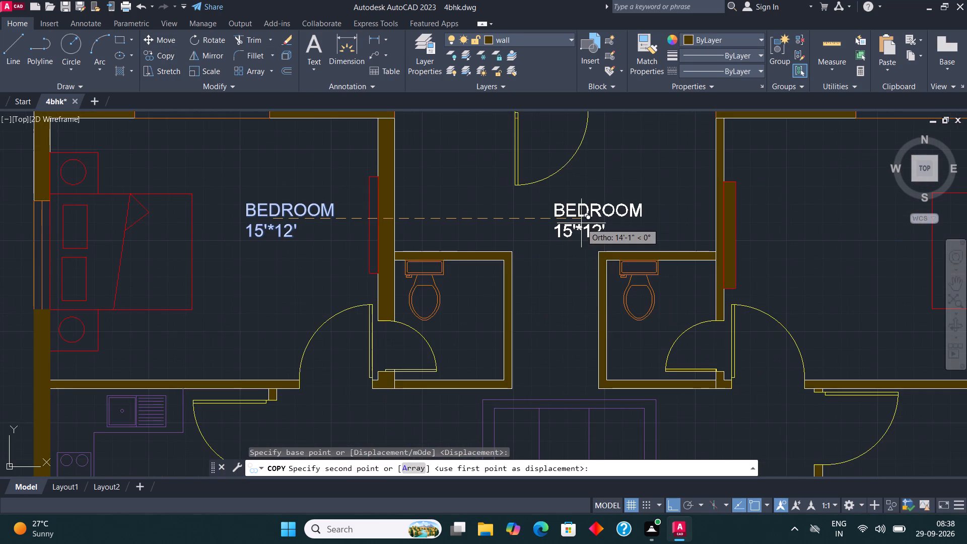
key("F8")
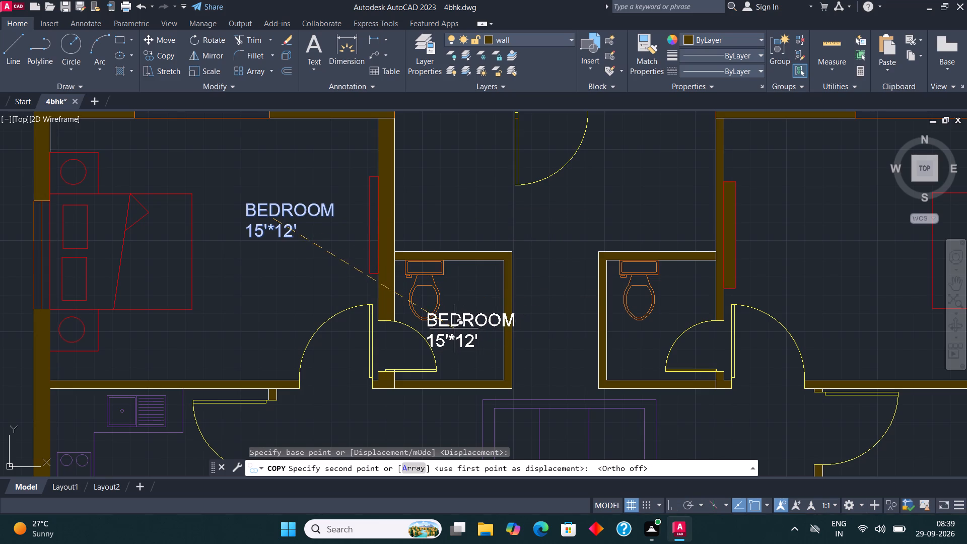
left_click(455, 329)
left_click(627, 337)
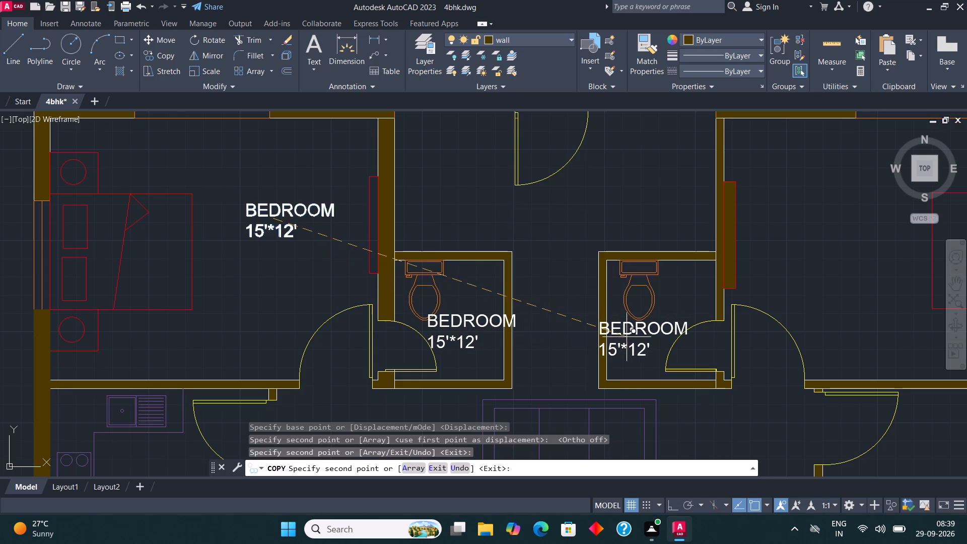
Place further copies of the bedroom label in the upper-right bedroom and the kitchen.
scroll(477, 335, "down", 3)
scroll(545, 326, "up", 2)
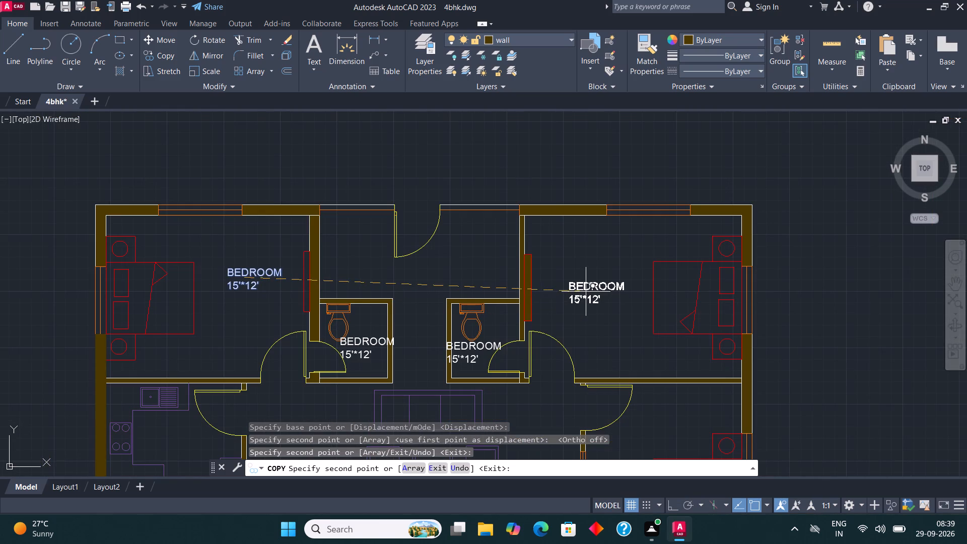
left_click(586, 292)
scroll(605, 208, "down", 2)
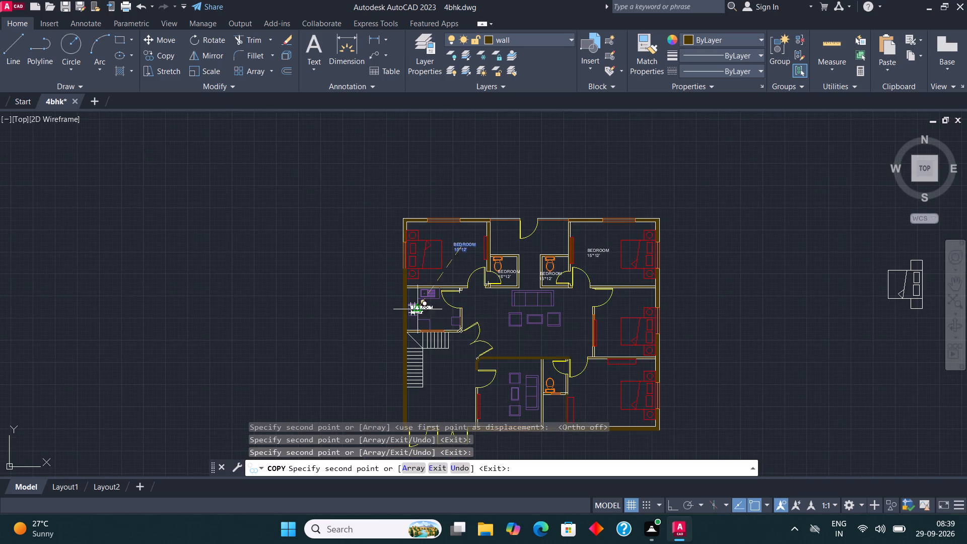
scroll(423, 307, "up", 4)
left_click(422, 326)
Place copies of the bedroom label in the middle-right bedroom and in the central hall below its sofa set.
scroll(389, 270, "down", 3)
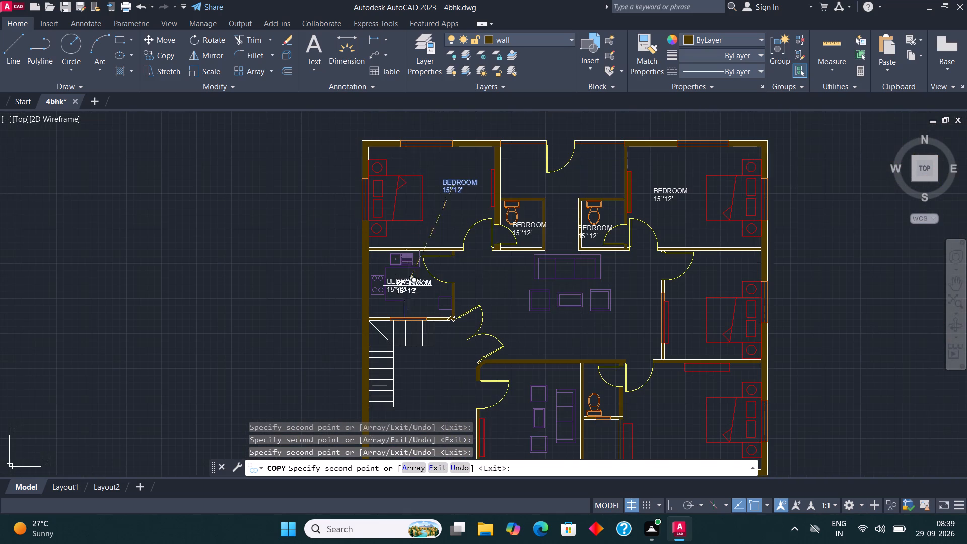
scroll(719, 280, "up", 2)
left_click(709, 266)
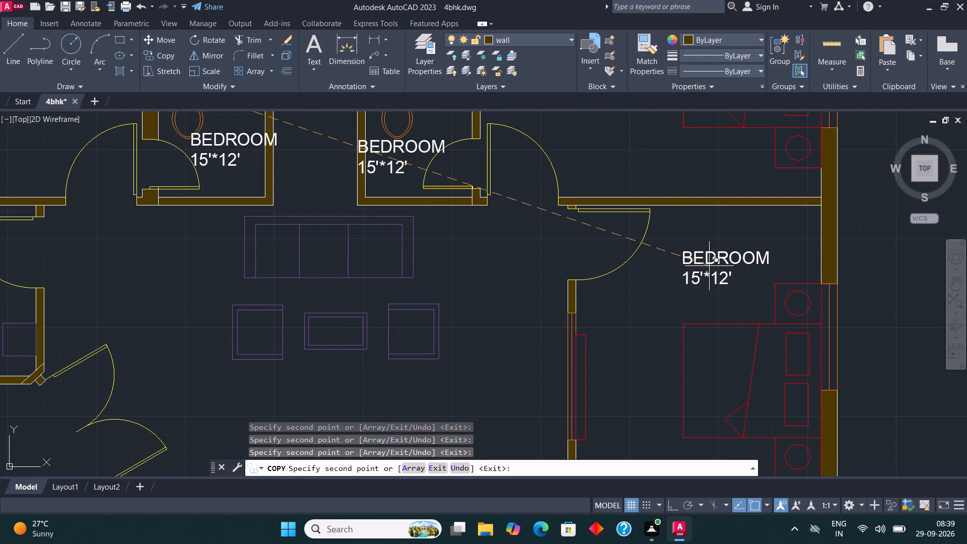
scroll(709, 265, "down", 2)
left_click(561, 314)
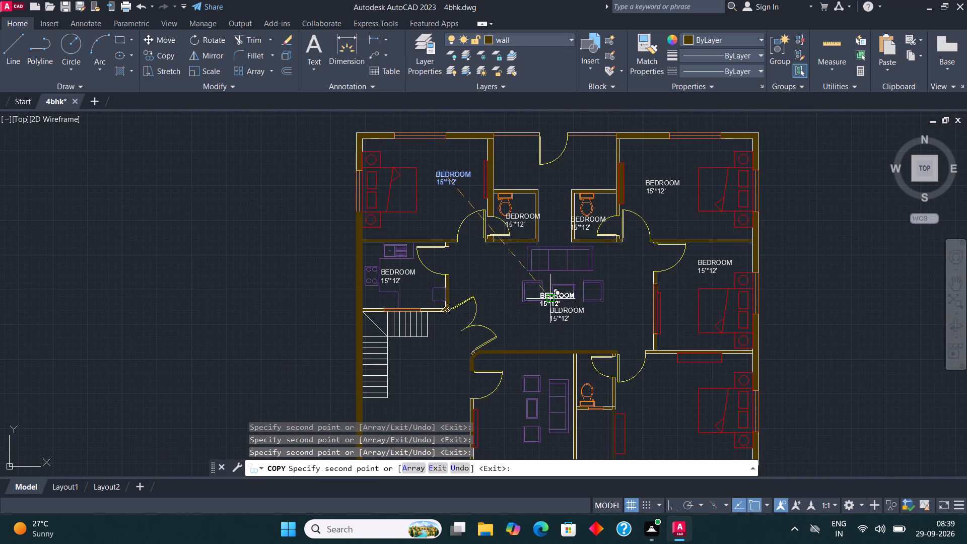
Place copies of the bedroom label in the lower-right bedroom, the lower bathroom and the lower sitting room above its armchair.
scroll(558, 273, "down", 2)
scroll(629, 327, "up", 3)
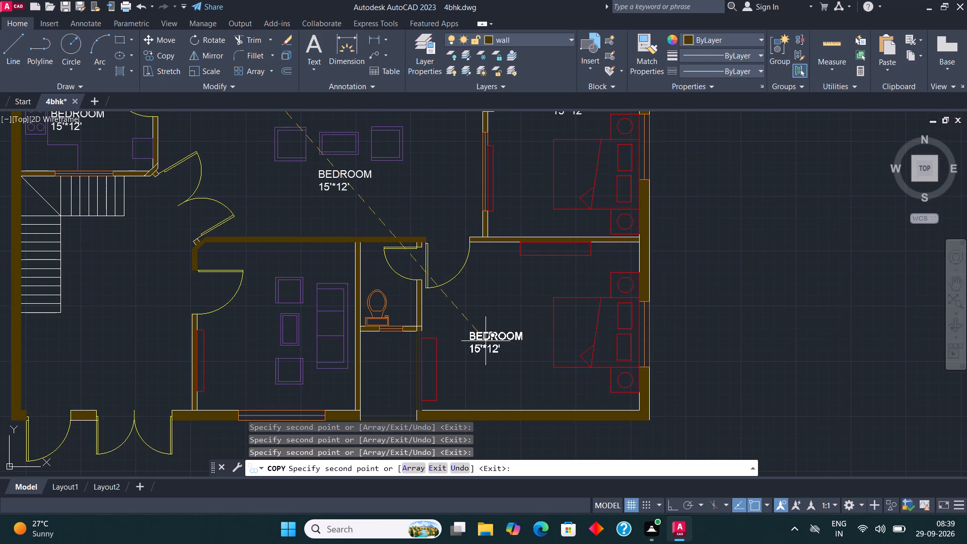
left_click(496, 338)
scroll(396, 286, "up", 2)
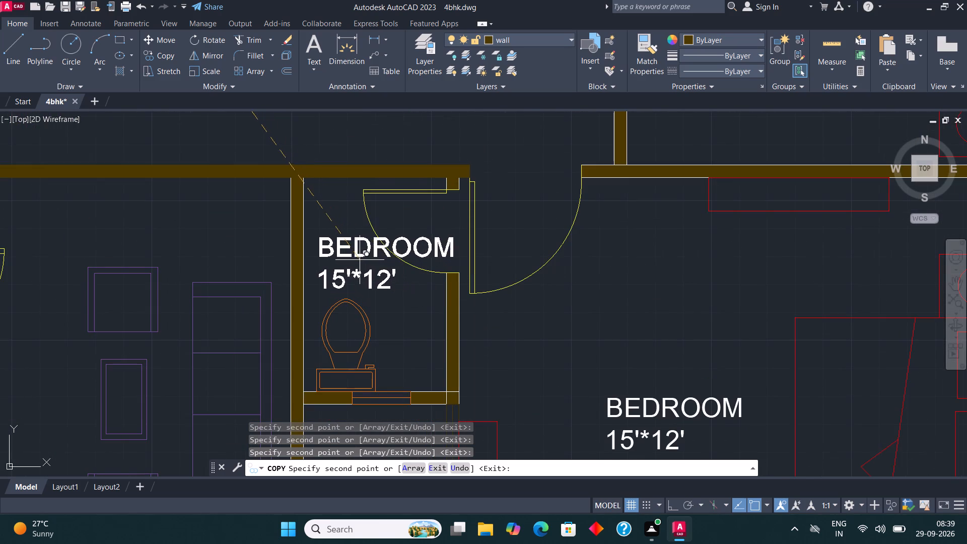
left_click(359, 259)
scroll(542, 233, "down", 2)
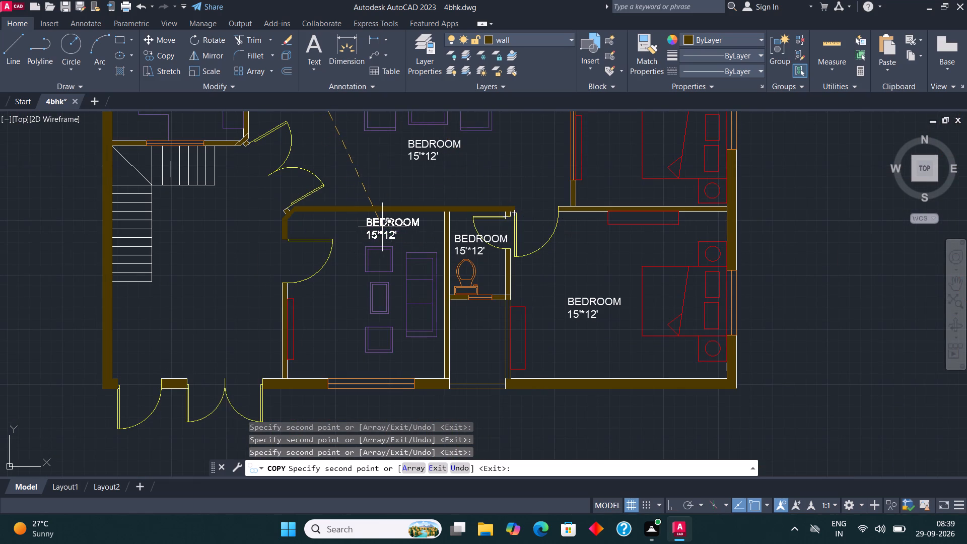
left_click(383, 227)
Place copies of the bedroom label beside the staircase, in the small space below the lower bathroom, and in the top entrance area.
scroll(562, 309, "down", 2)
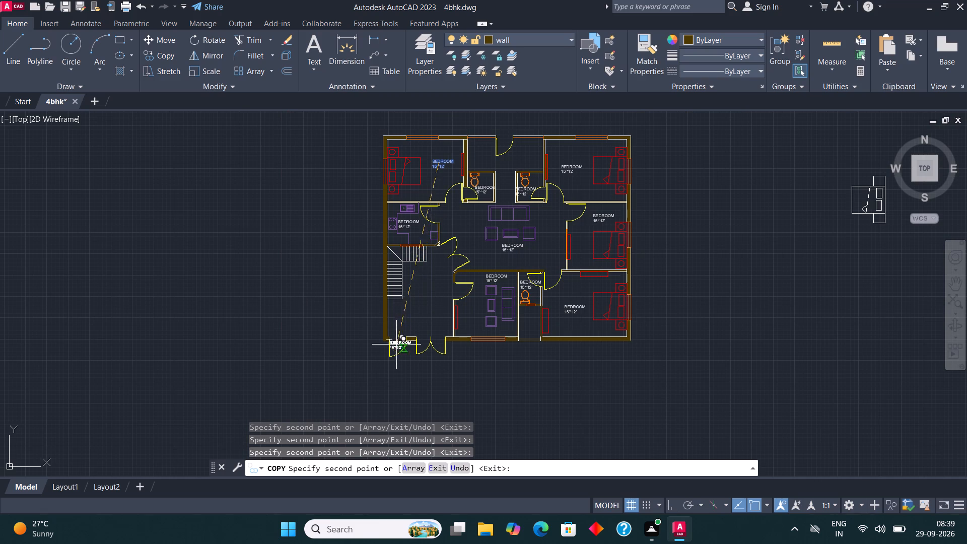
scroll(426, 258, "up", 2)
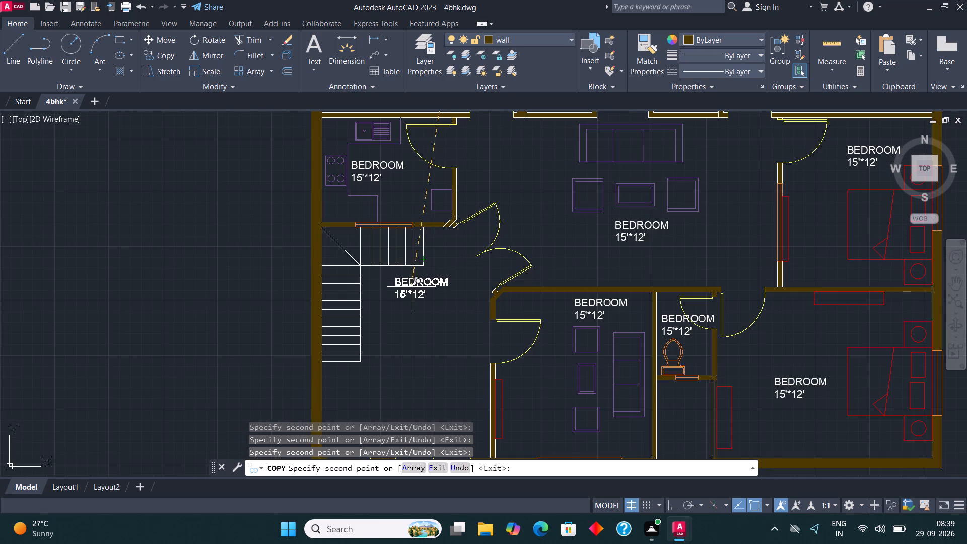
left_click(406, 284)
scroll(451, 260, "down", 2)
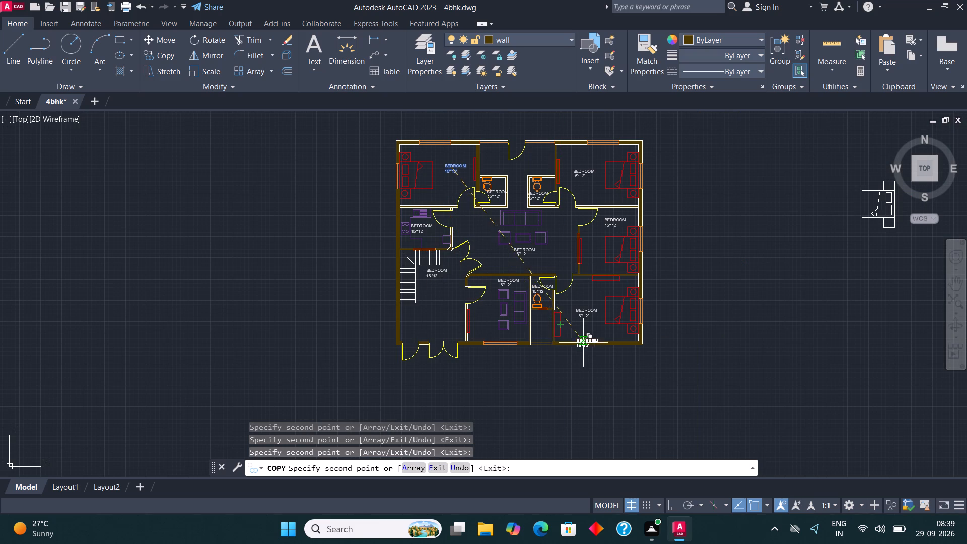
scroll(538, 312, "up", 3)
left_click(533, 367)
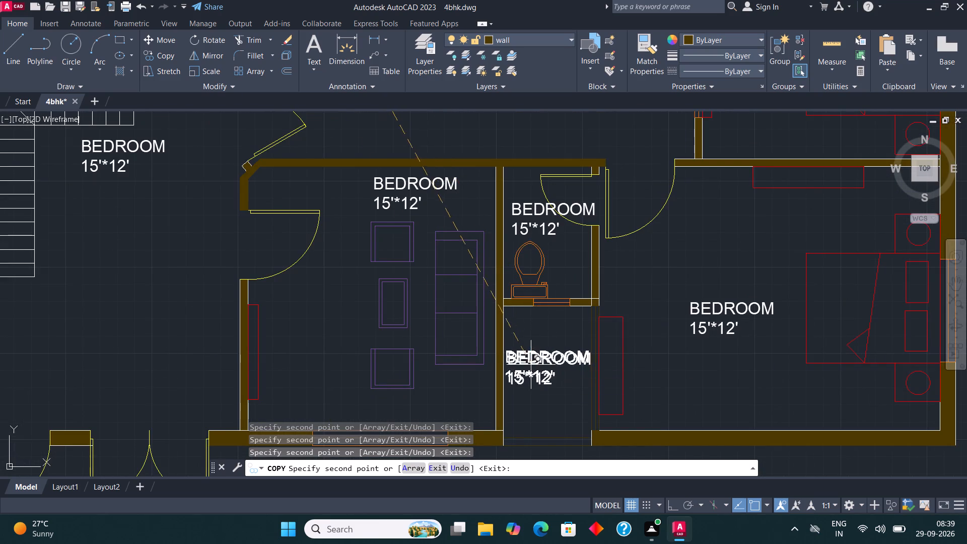
scroll(459, 354, "down", 3)
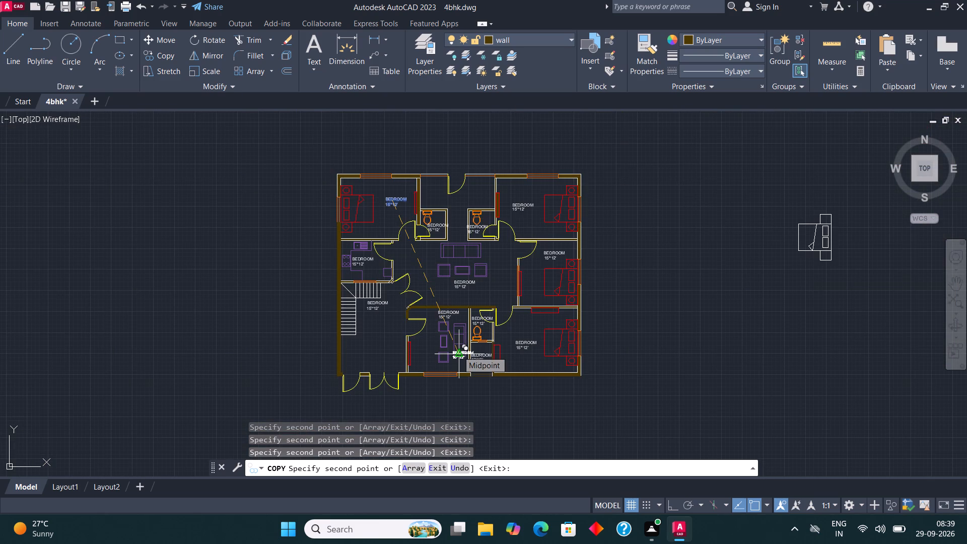
scroll(456, 350, "down", 1)
scroll(458, 253, "up", 2)
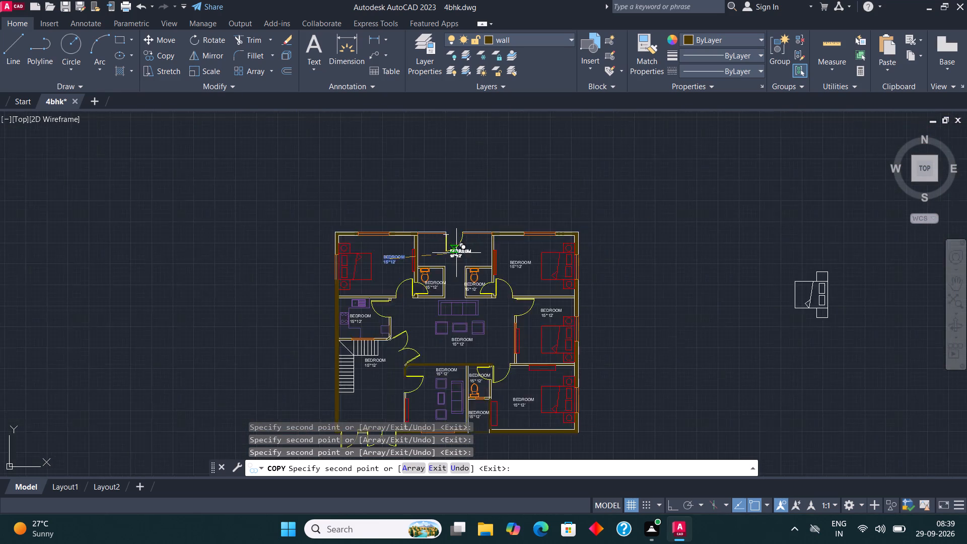
scroll(453, 253, "up", 2)
scroll(400, 263, "up", 2)
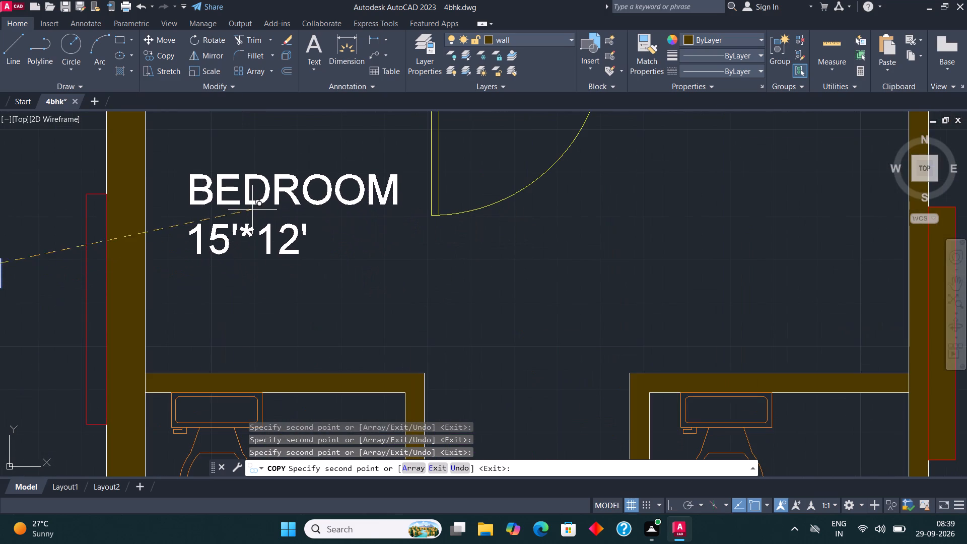
left_click(251, 186)
scroll(350, 272, "down", 3)
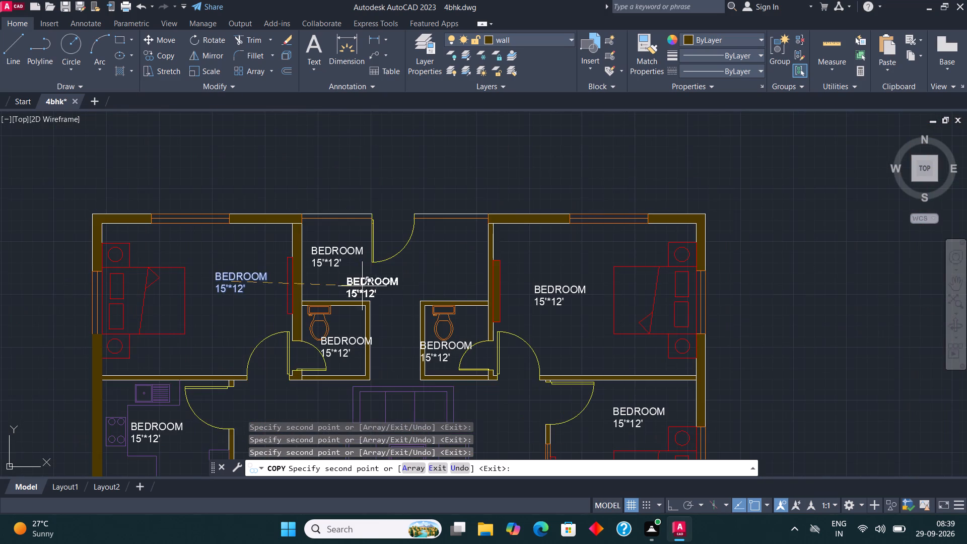
key("Escape")
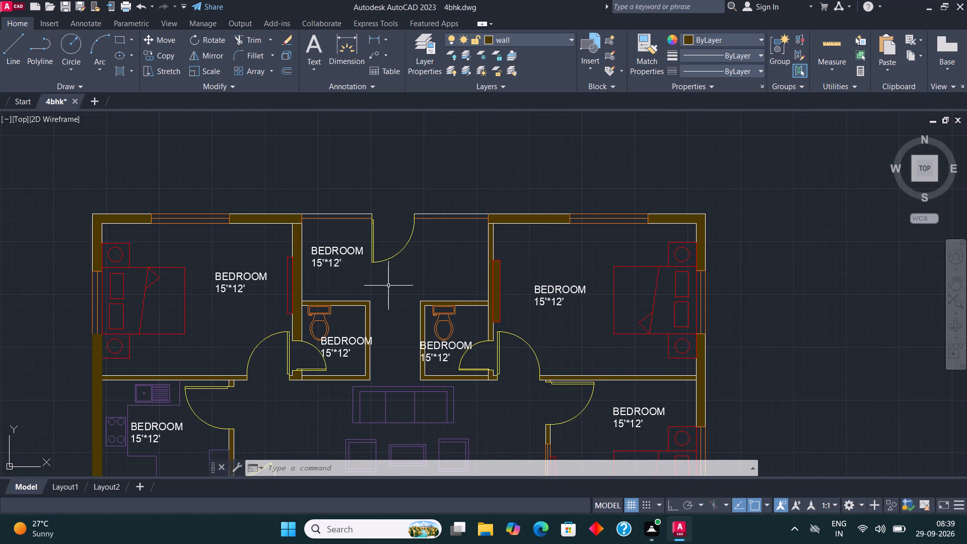
Insert the Vehicles - Imperial block from the architectural tool palette in the empty space right of the plan.
type("TOO")
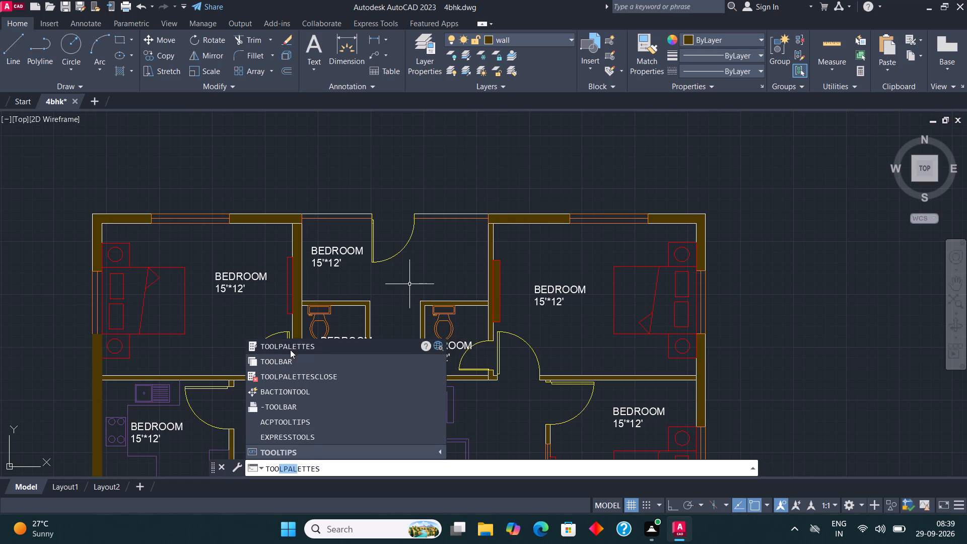
left_click(290, 347)
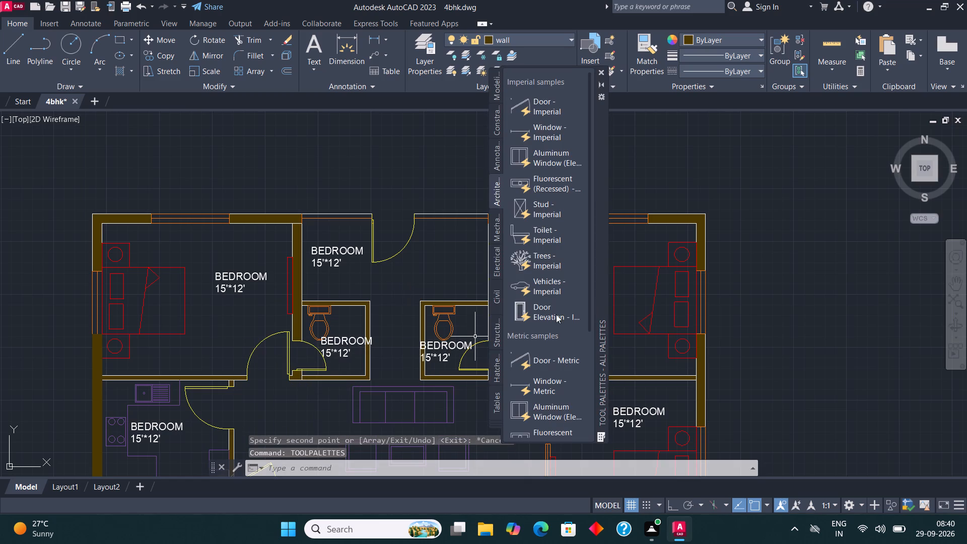
left_click(547, 293)
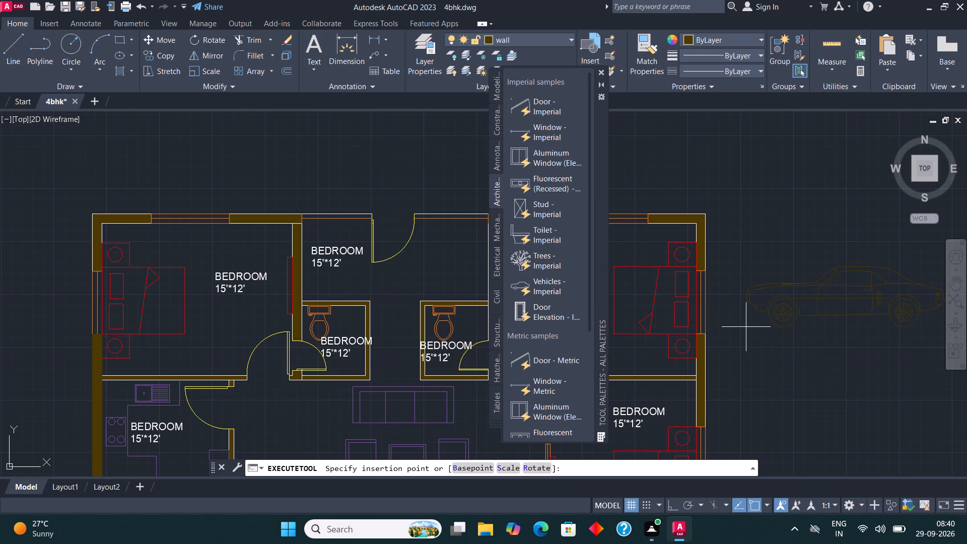
left_click(749, 329)
left_click(600, 74)
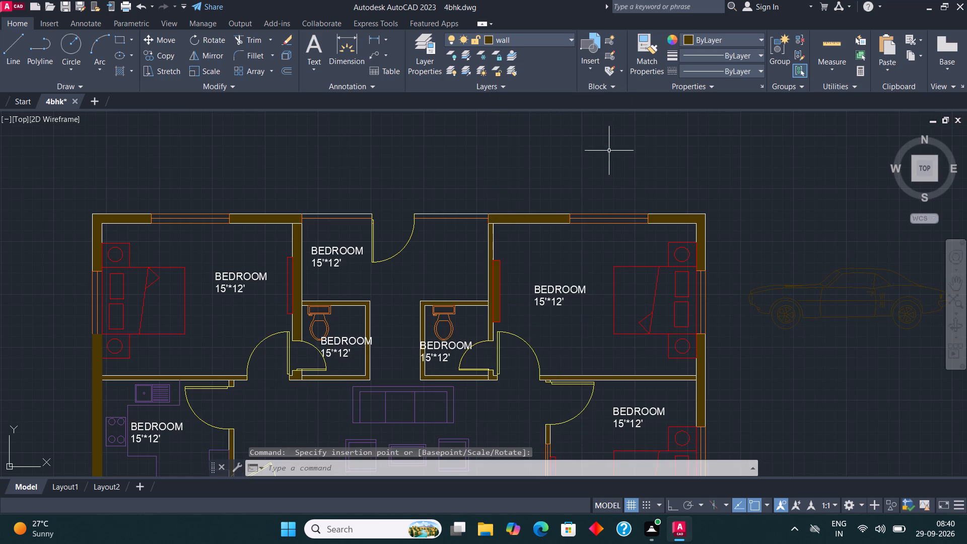
Make layer 0 current and transfer the inserted car block from the wall layer to layer 0.
scroll(456, 265, "down", 2)
scroll(650, 284, "up", 1)
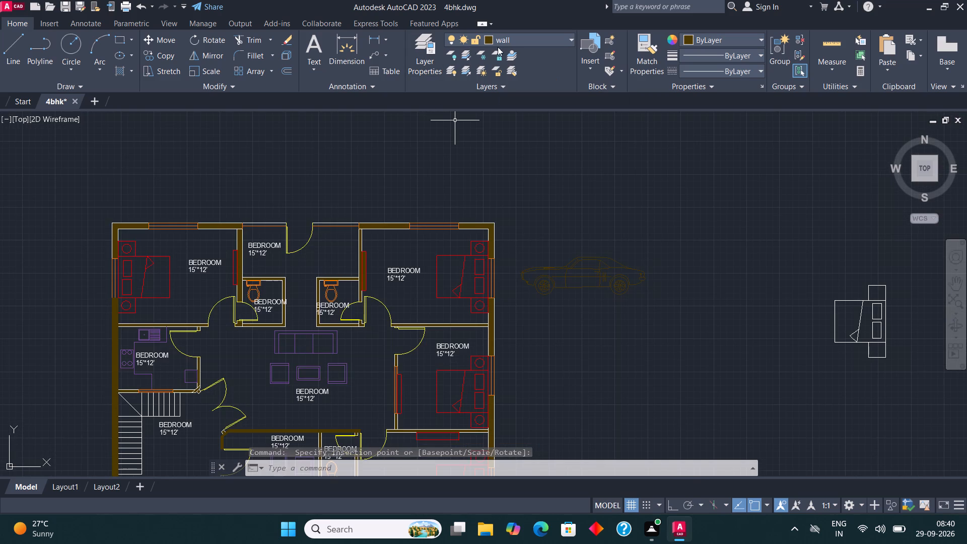
left_click(507, 41)
left_click(512, 58)
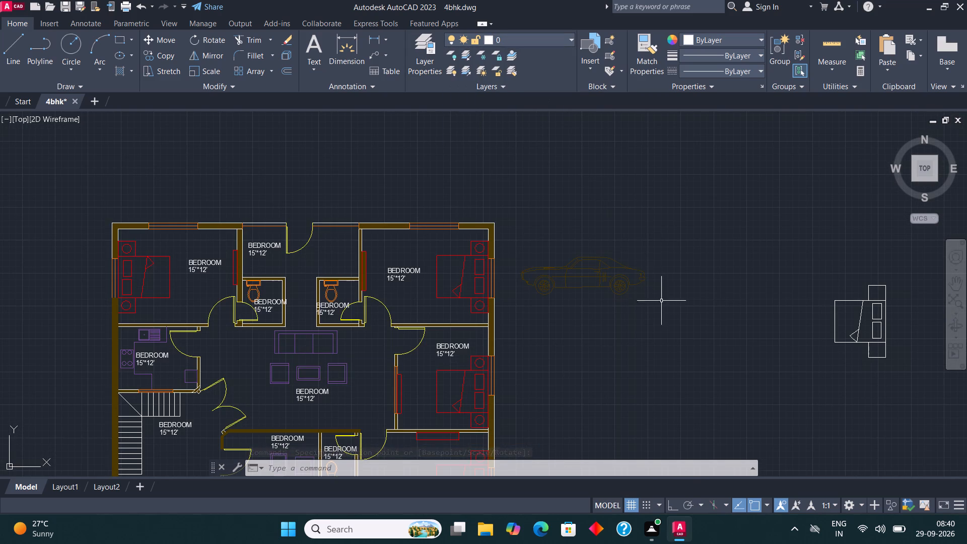
left_click_drag(675, 315, 670, 312)
left_click(519, 239)
left_click(516, 36)
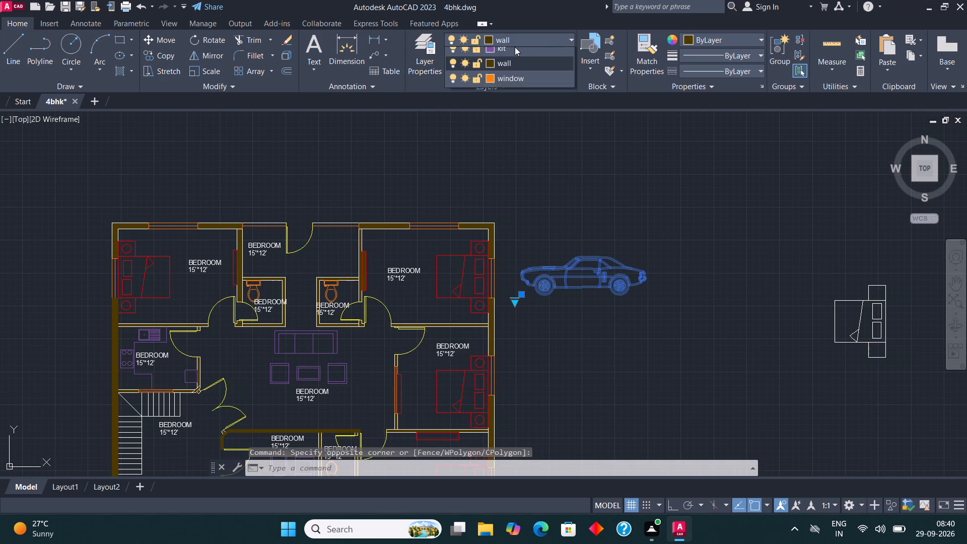
left_click(515, 53)
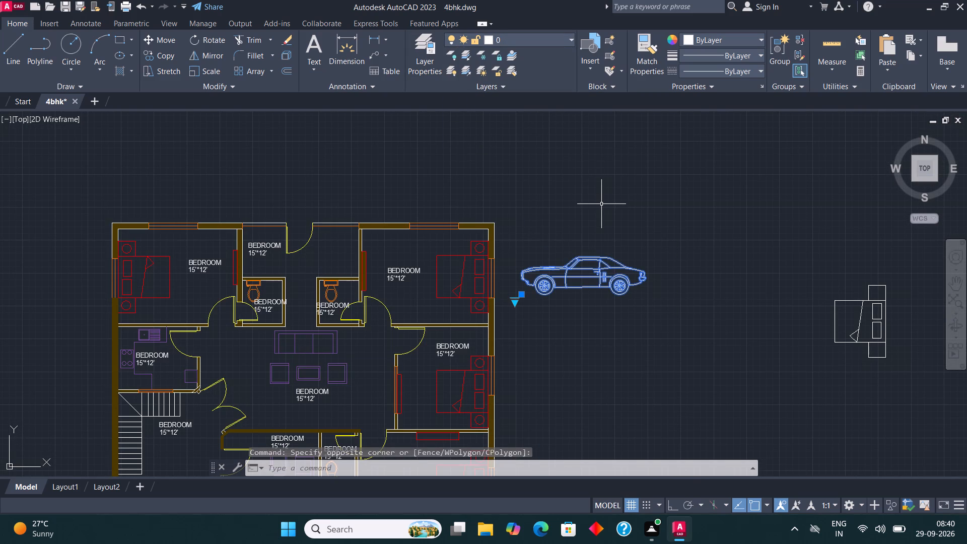
key("Escape")
Switch the car block's view to Sports Car (Top).
left_click(662, 329)
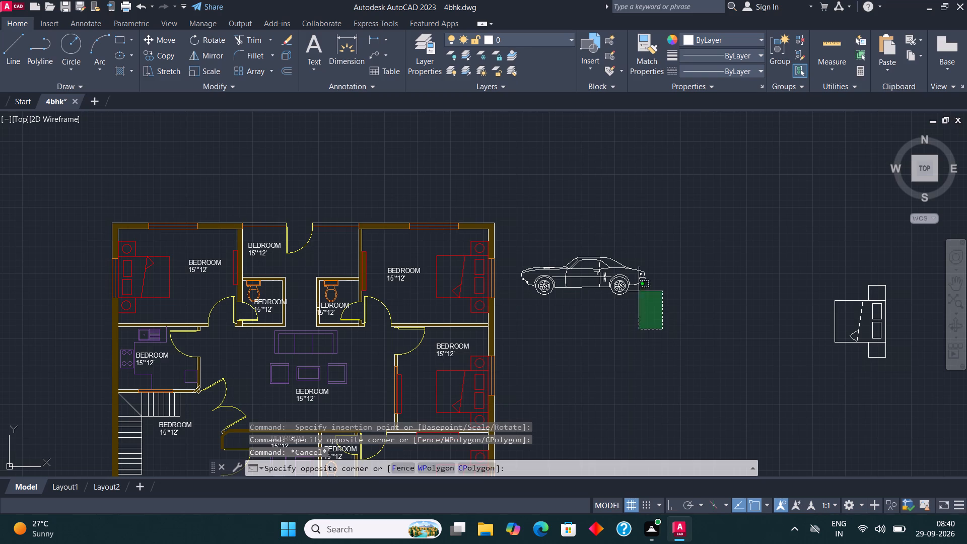
left_click(607, 263)
left_click(516, 303)
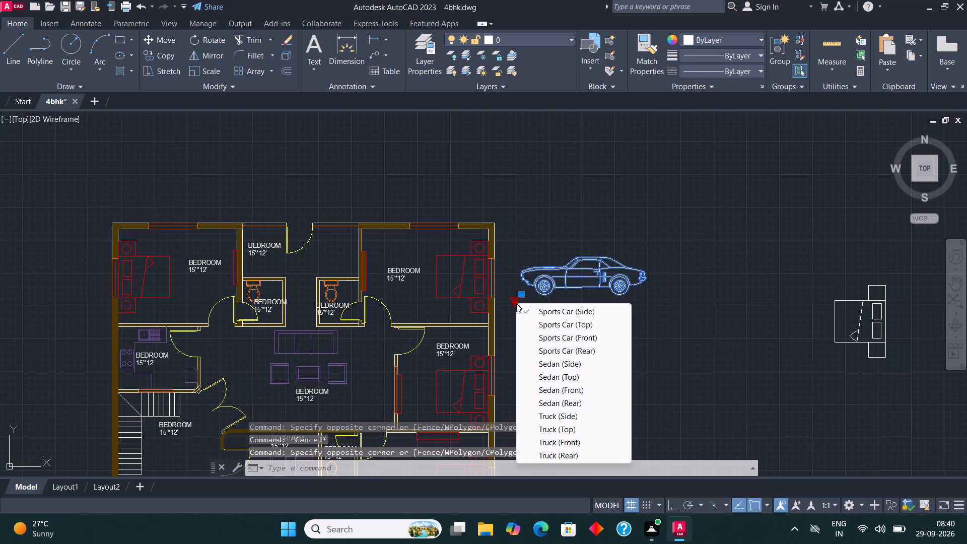
left_click(589, 323)
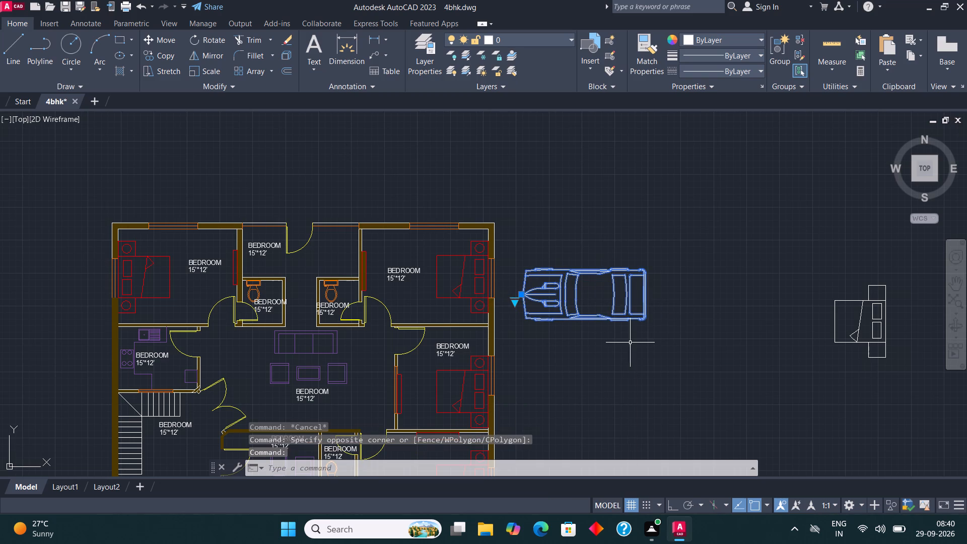
left_click(630, 343)
key("Escape")
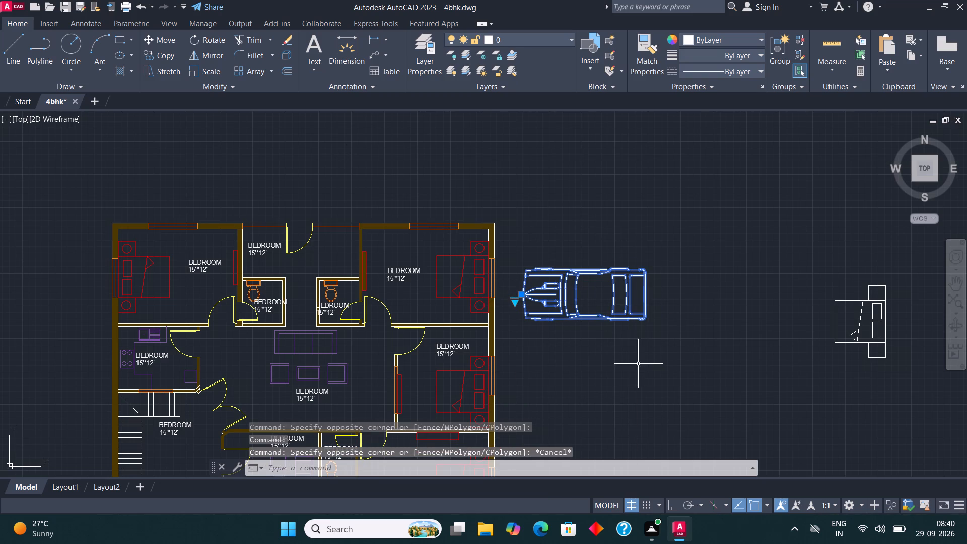
Rotate the top-view car by 270° with Ortho on so its front points toward the top of the plan.
left_click(639, 365)
left_click(636, 358)
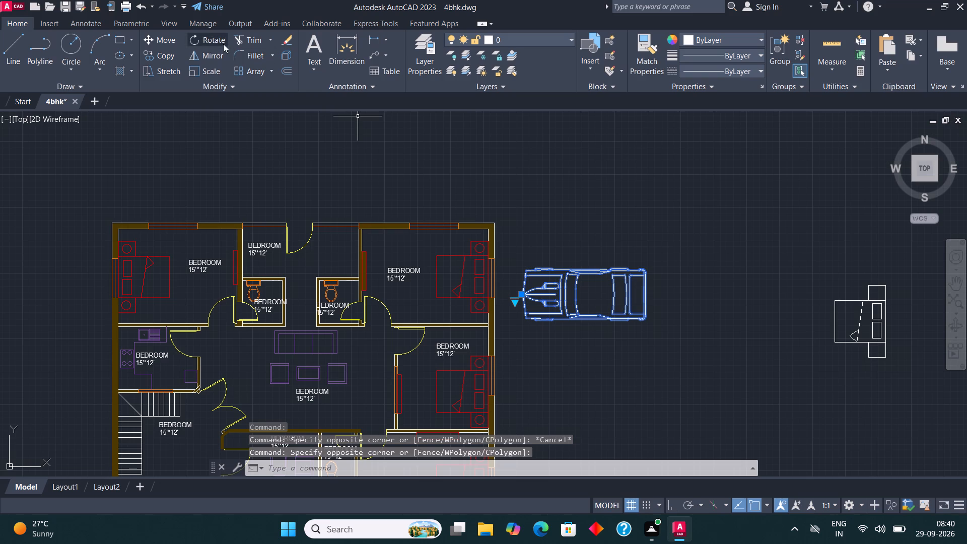
left_click(223, 44)
left_click(618, 243)
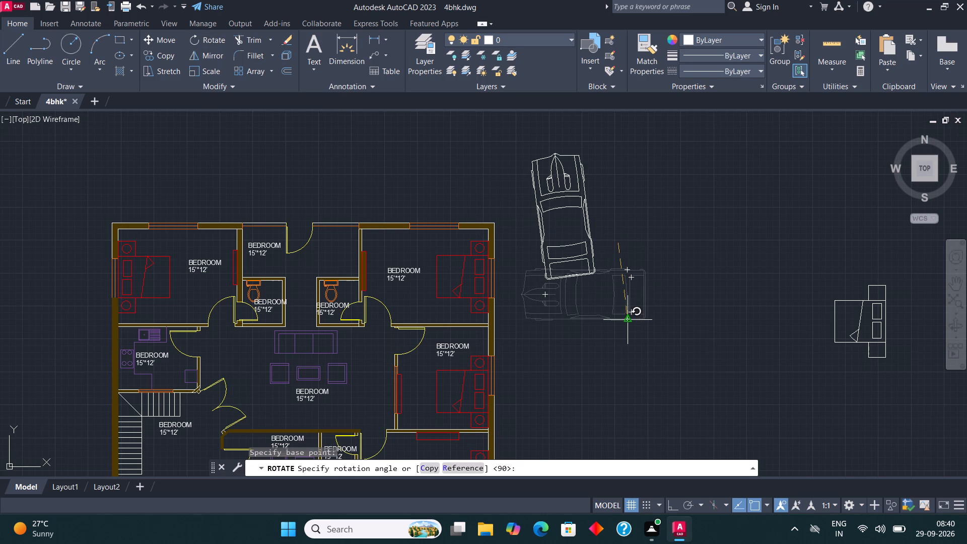
key("F8")
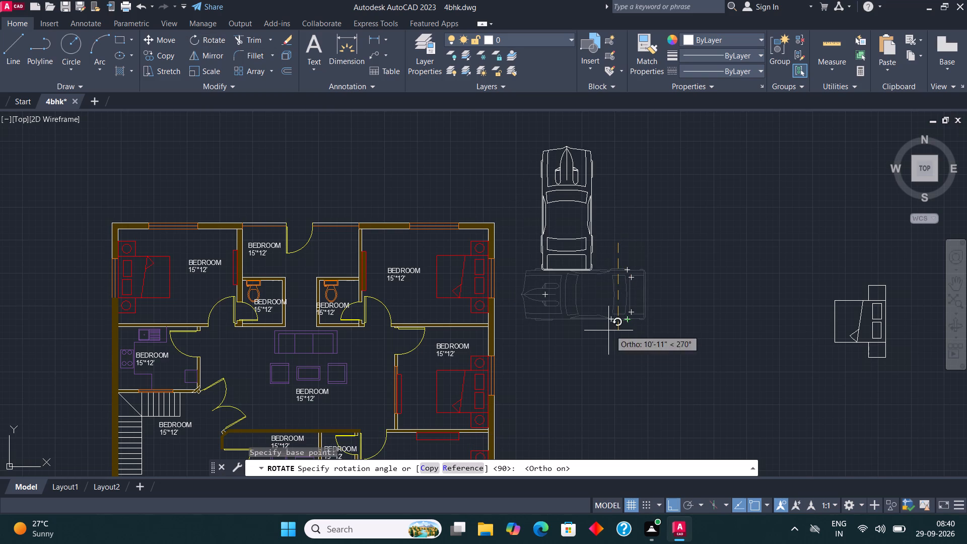
left_click(601, 338)
Move the rotated car, with Ortho off, to the empty space outside the plan's left wall, near the staircase.
left_click(608, 295)
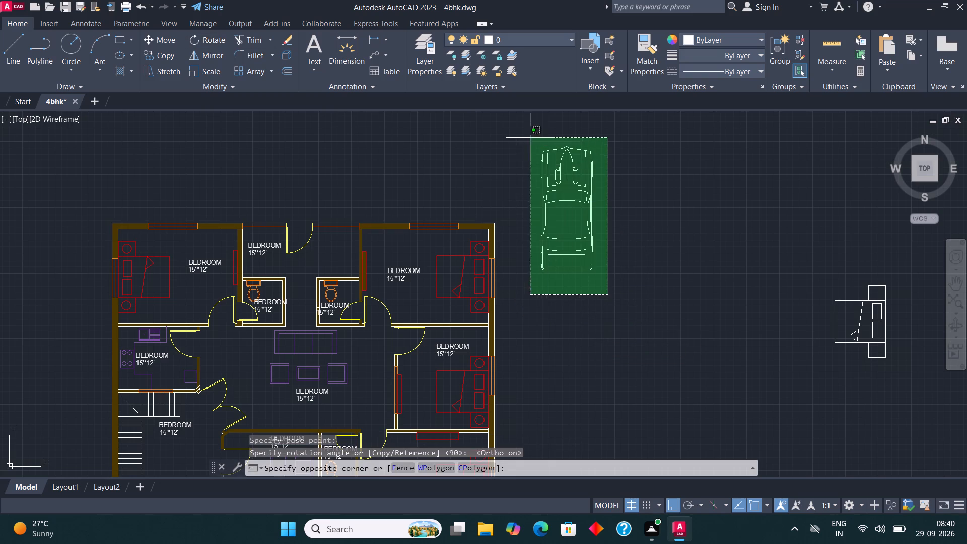
left_click(528, 135)
left_click(169, 41)
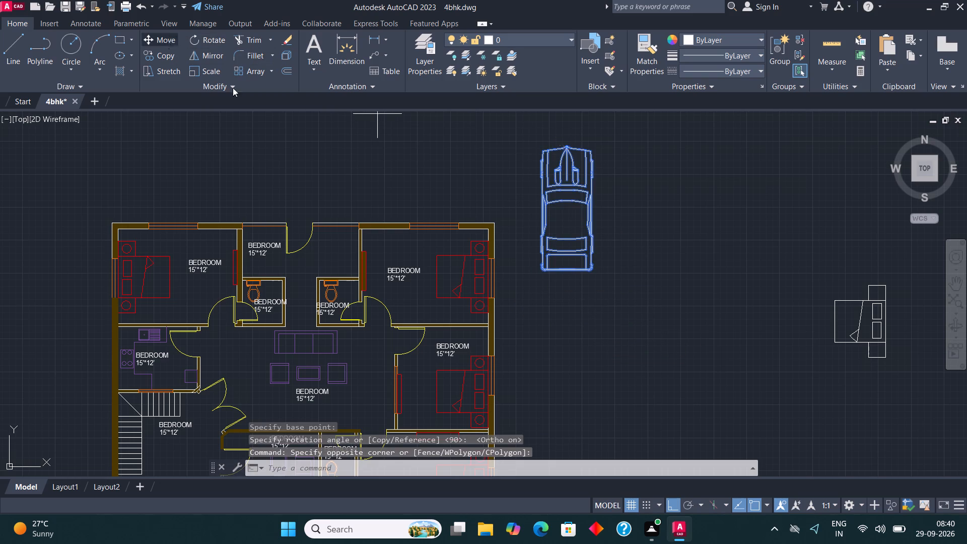
left_click(593, 154)
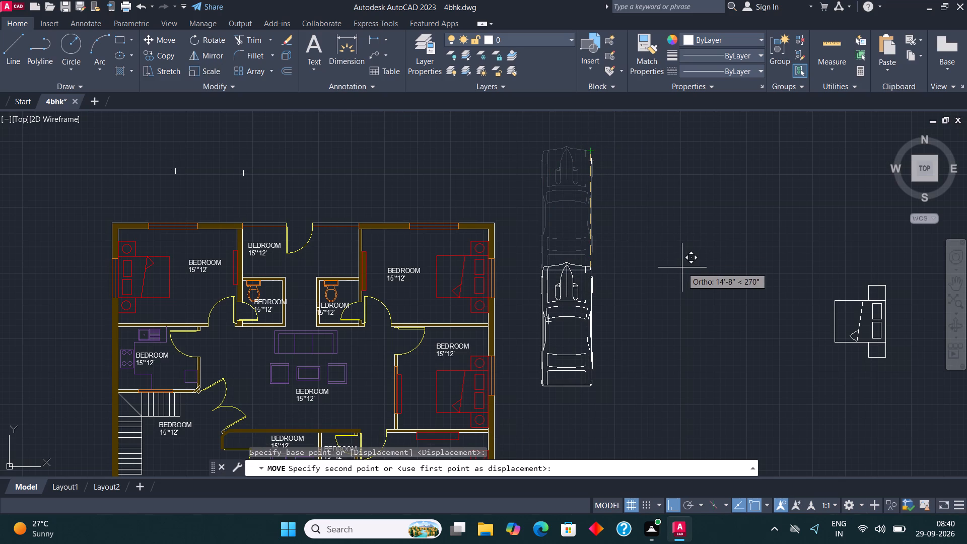
key("F8")
scroll(675, 275, "down", 2)
scroll(499, 340, "up", 3)
scroll(494, 276, "down", 3)
scroll(412, 293, "up", 3)
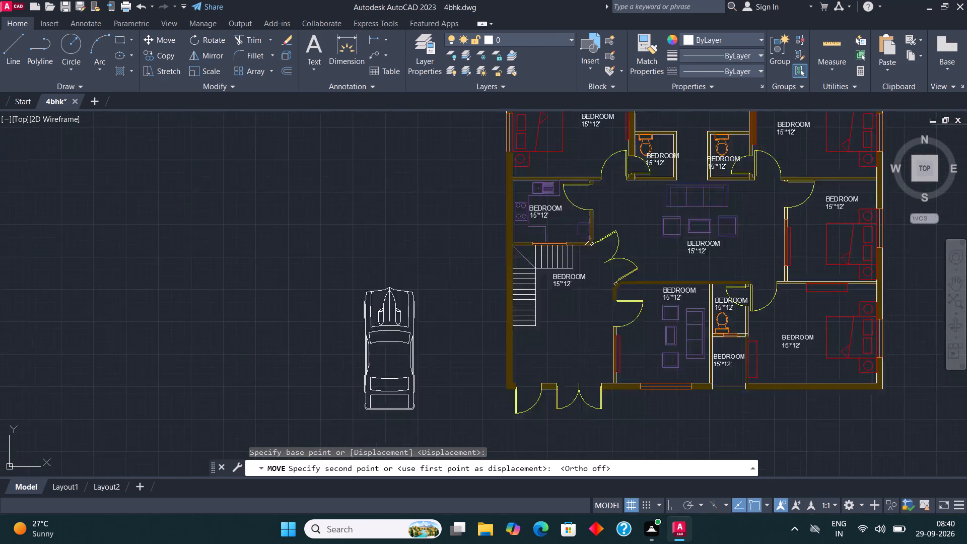
left_click(429, 260)
Scale the car down freehand about its middle to a little over half its size.
left_click(422, 261)
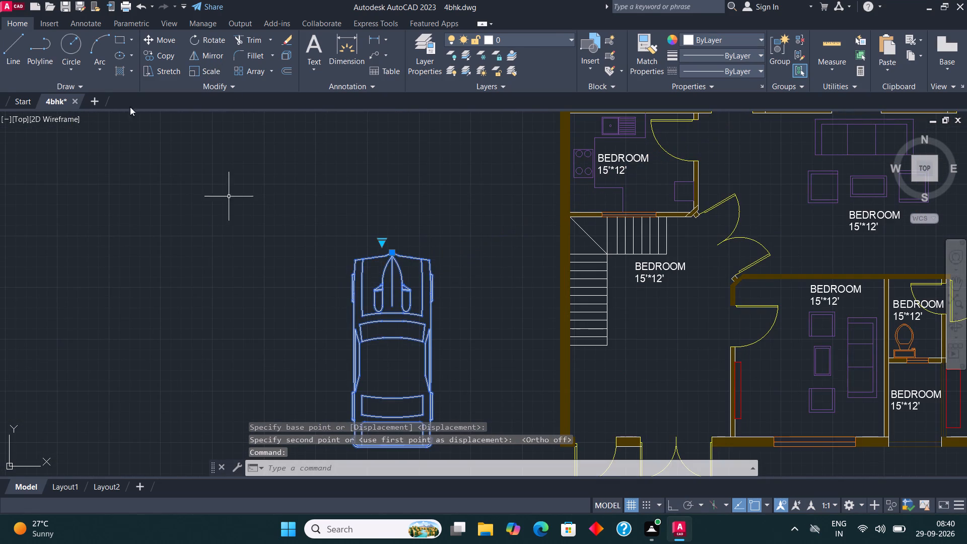
left_click(217, 67)
left_click(379, 373)
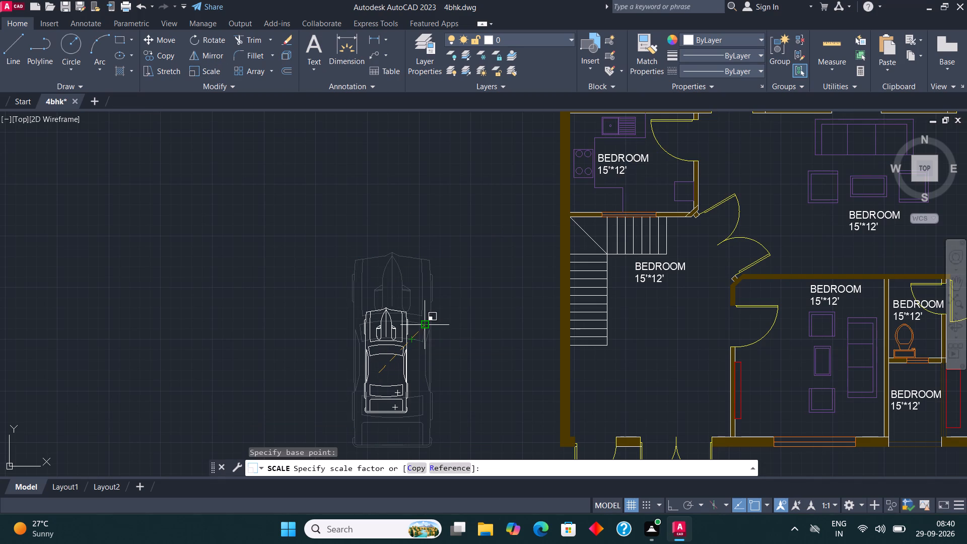
left_click(436, 319)
Move the scaled car into the parking area beside the staircase, below its bedroom label and above the double entrance door.
left_click(397, 332)
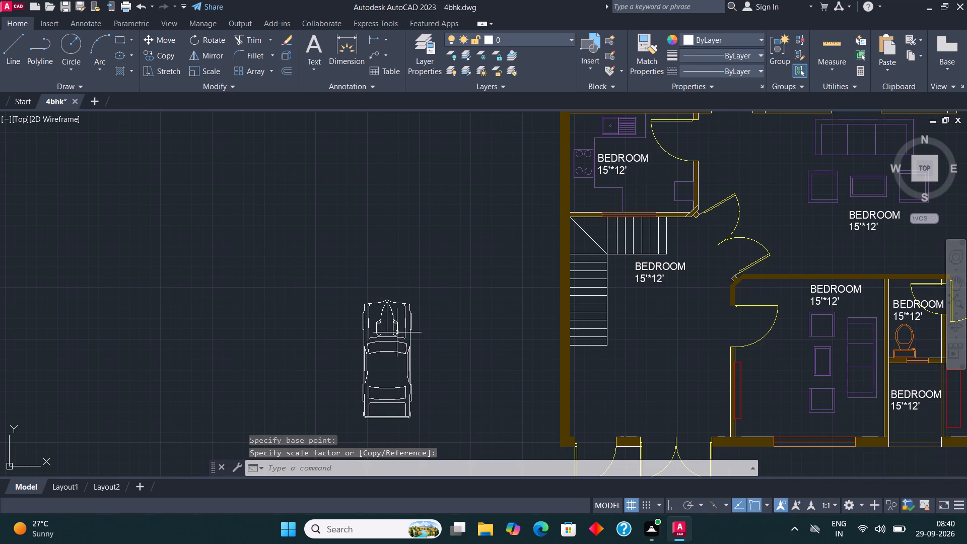
left_click(163, 41)
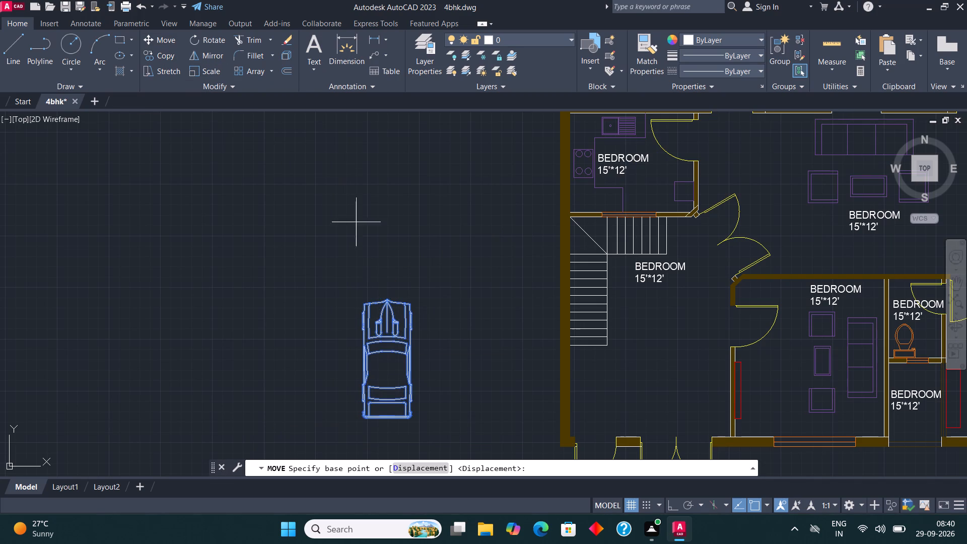
left_click(381, 372)
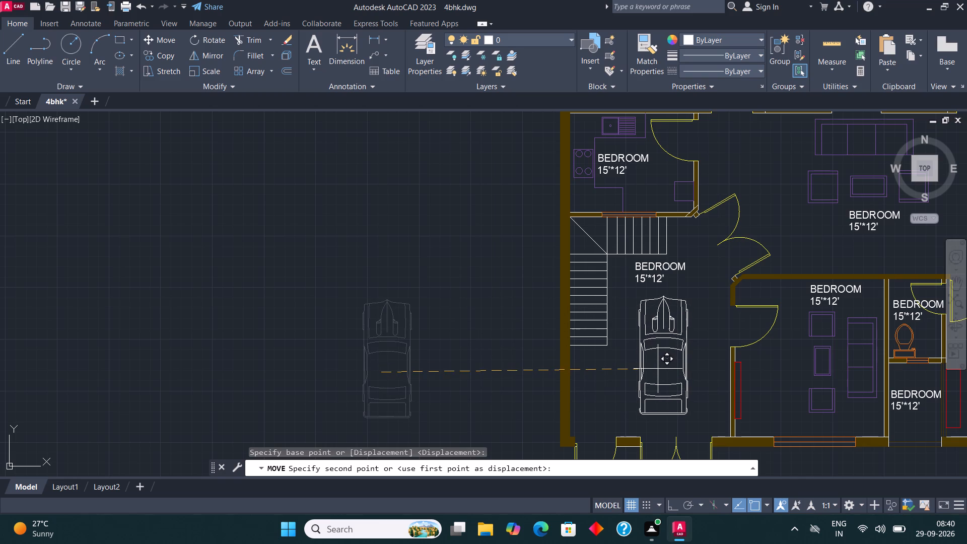
left_click(657, 367)
Change the bedroom label in the space between the two upper bedrooms to OPEN with 14'*5'6" on the second line.
scroll(415, 265, "down", 2)
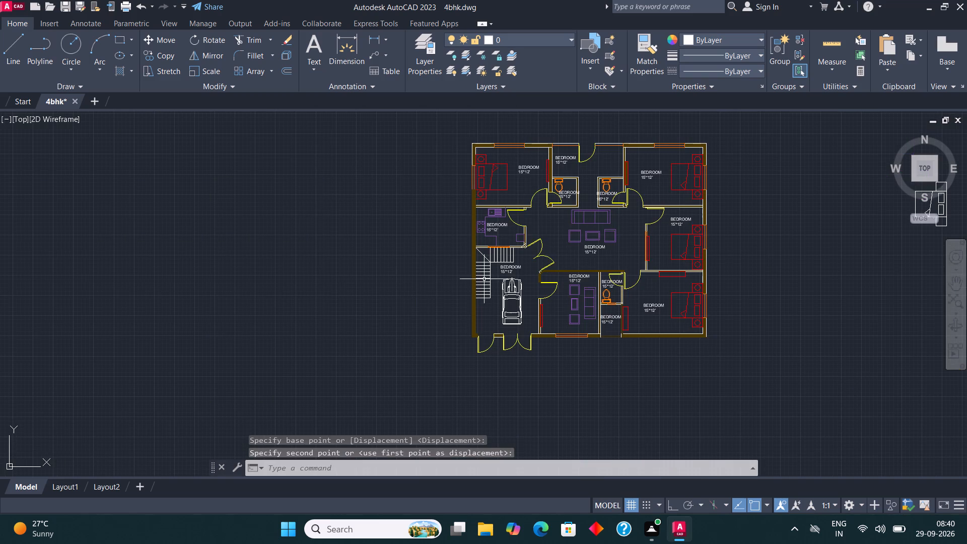
scroll(611, 152, "up", 3)
scroll(414, 171, "up", 2)
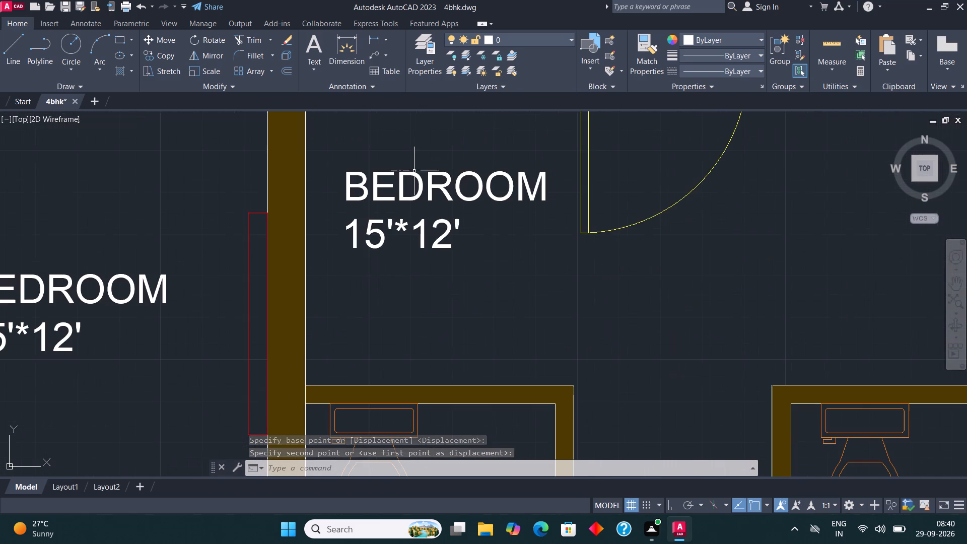
left_click(390, 186)
right_click(389, 186)
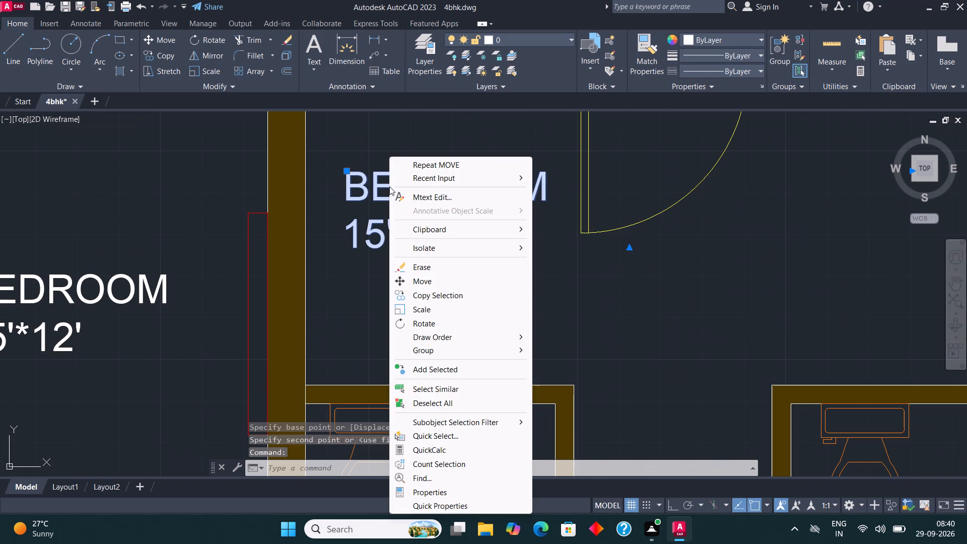
left_click(470, 199)
left_click(485, 247)
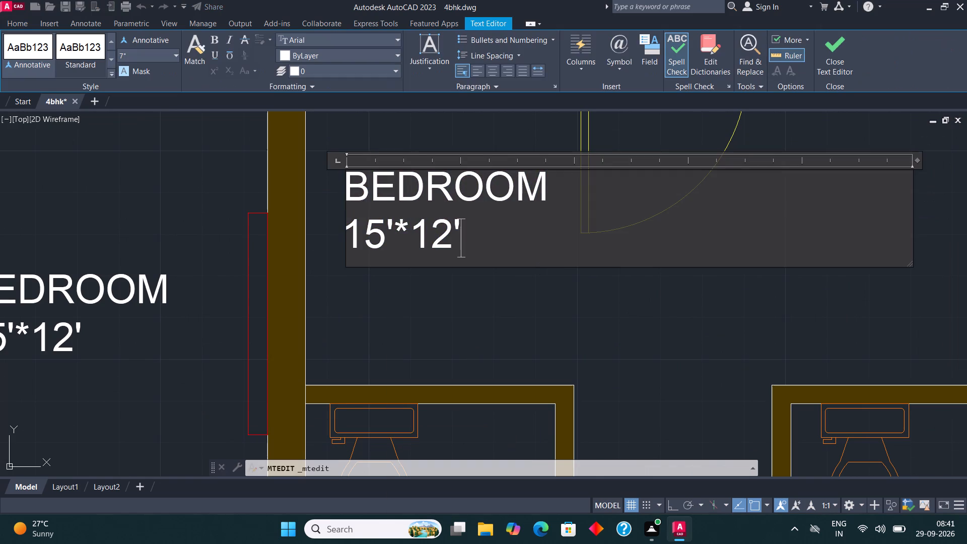
key("BackSpace")
key("BackSpace")
key("BackSpace")
key("BackSpace")
key("BackSpace")
key("BackSpace")
key("BackSpace")
key("BackSpace")
key("BackSpace")
key("BackSpace")
key("BackSpace")
key("BackSpace")
key("BackSpace")
key("BackSpace")
key("BackSpace")
key("BackSpace")
key("BackSpace")
key("BackSpace")
key("BackSpace")
key("BackSpace")
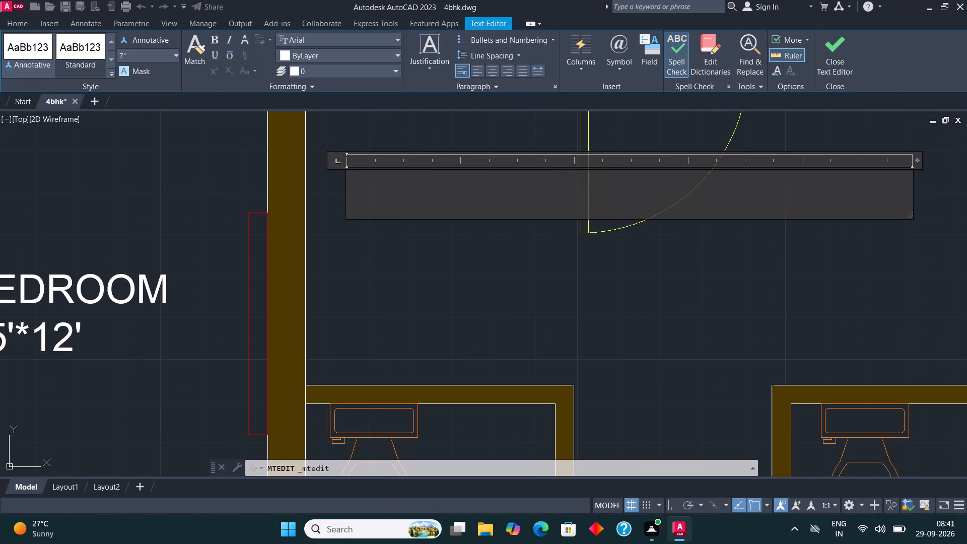
type("OPEN")
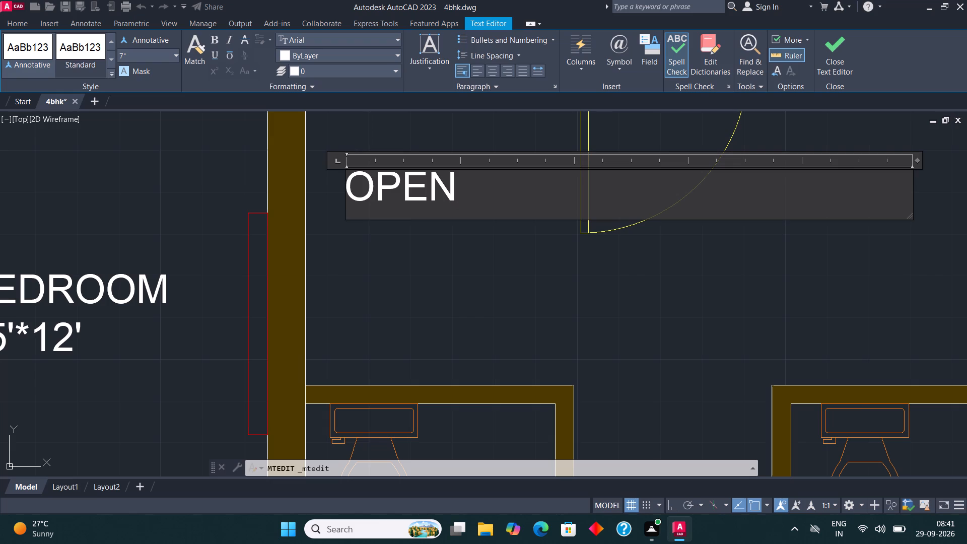
key("Return")
type("14'")
key("asterisk")
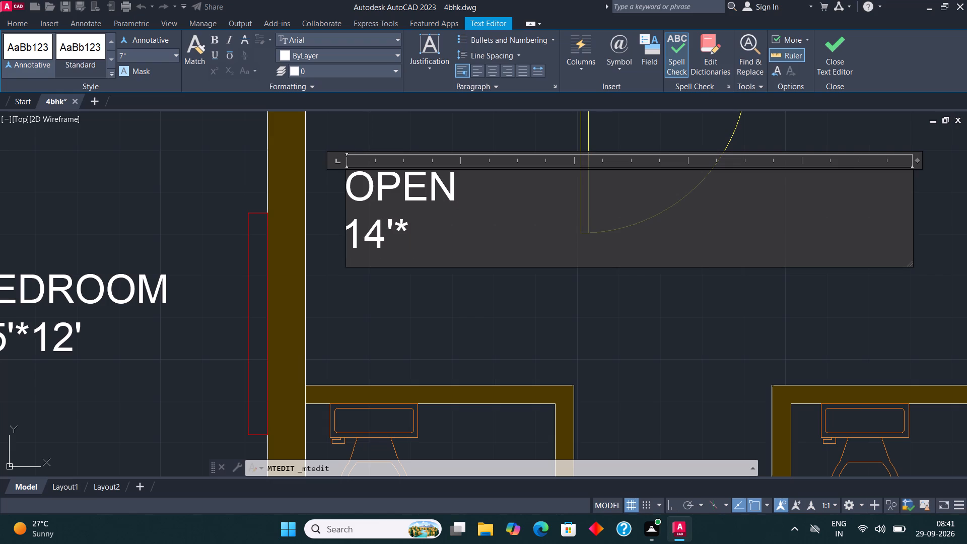
type("5'6")
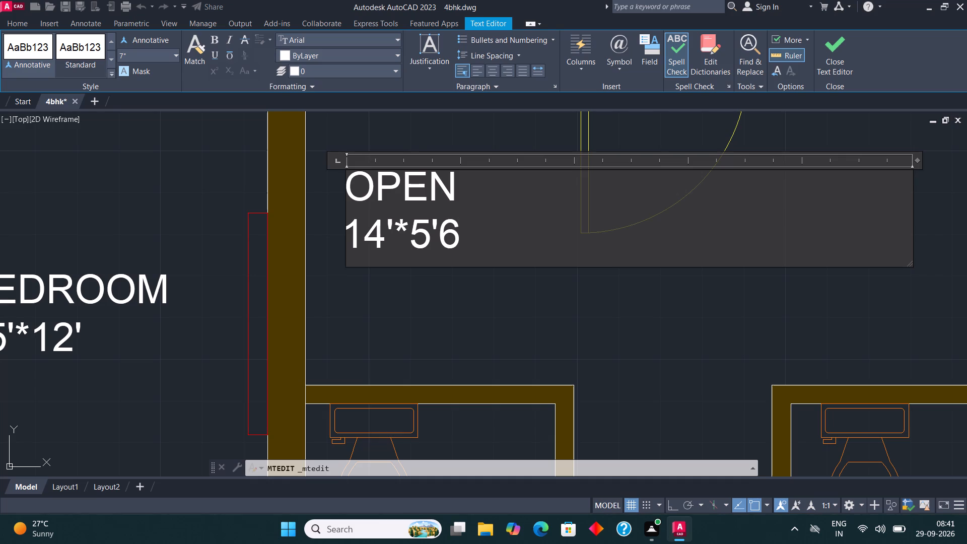
key("shift+quotedbl")
left_click(845, 51)
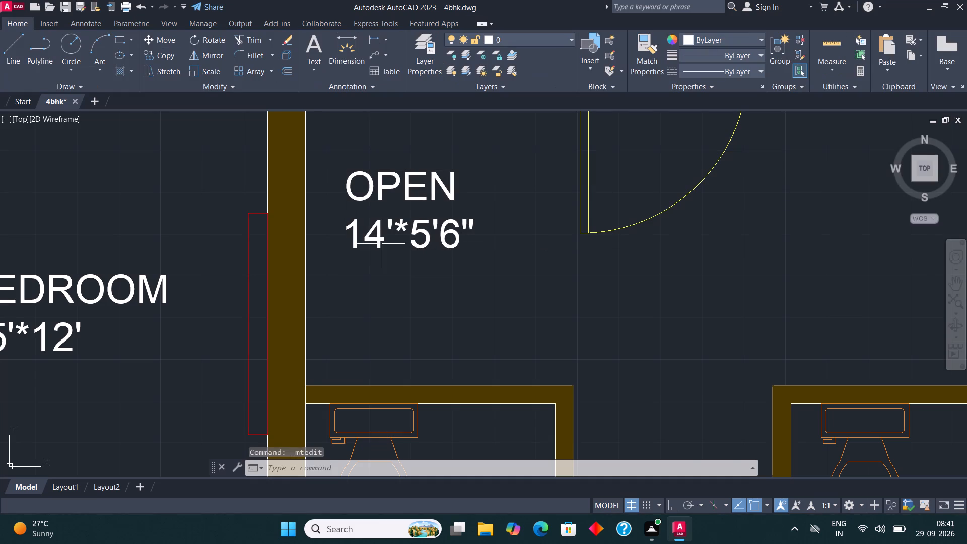
Change the bedroom label in the left of the two upper toilets to BATH with 5'*6'6" on the second line.
scroll(380, 244, "down", 2)
scroll(395, 376, "up", 2)
left_click(405, 339)
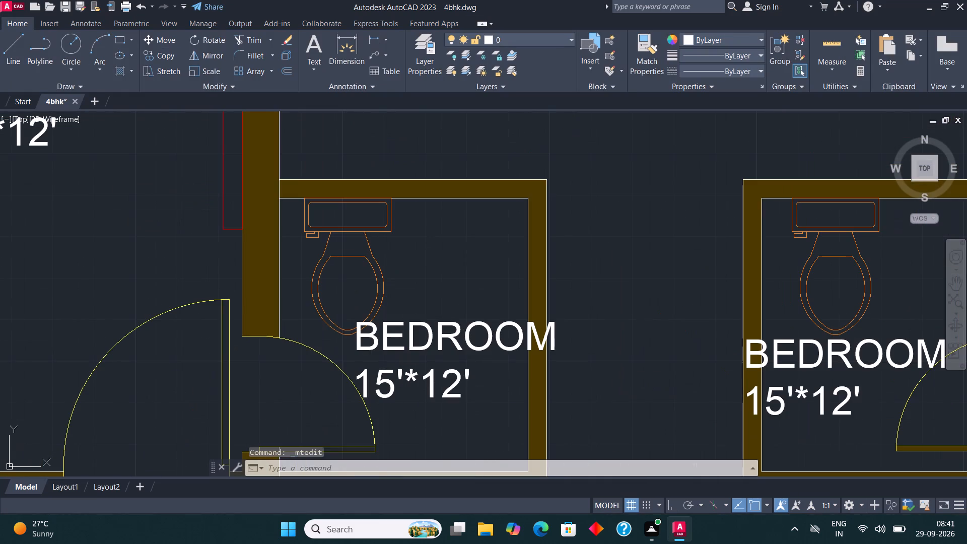
left_click(393, 343)
left_click(411, 332)
right_click(411, 332)
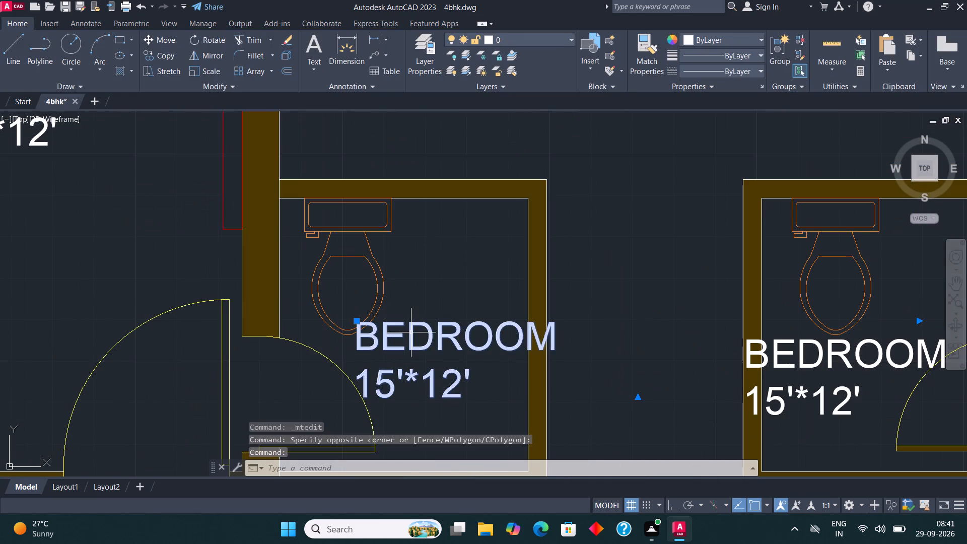
left_click(472, 197)
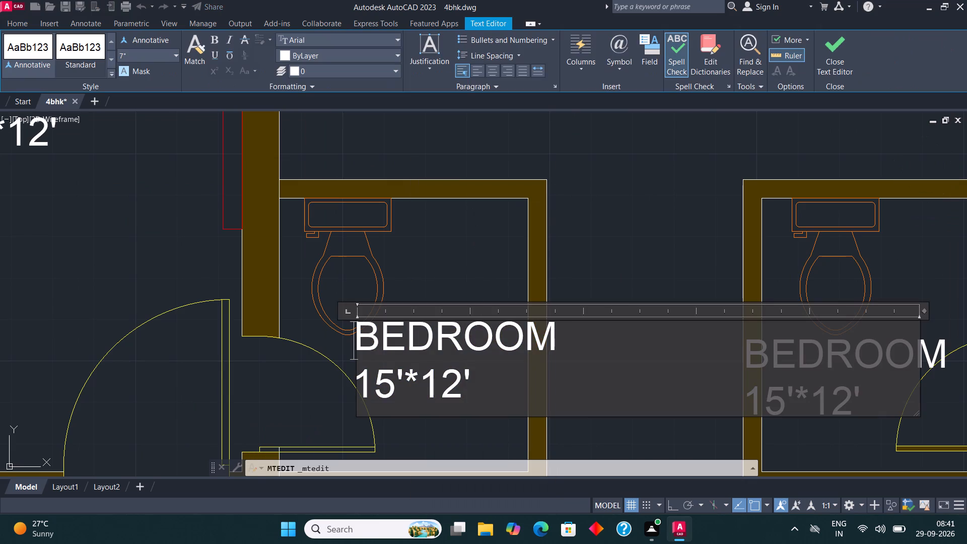
left_click(484, 373)
key("BackSpace")
key("BackSpace")
key("BackSpace")
key("BackSpace")
key("BackSpace")
key("BackSpace")
key("BackSpace")
key("BackSpace")
key("BackSpace")
key("BackSpace")
key("BackSpace")
key("BackSpace")
key("BackSpace")
key("BackSpace")
key("BackSpace")
key("BackSpace")
key("BackSpace")
key("BackSpace")
key("BackSpace")
key("BackSpace")
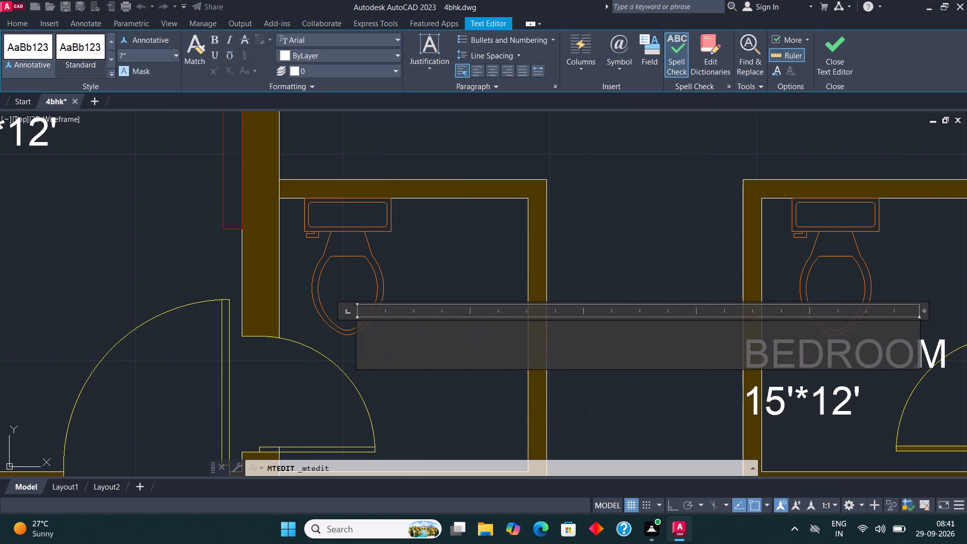
type("BATH")
key("Return")
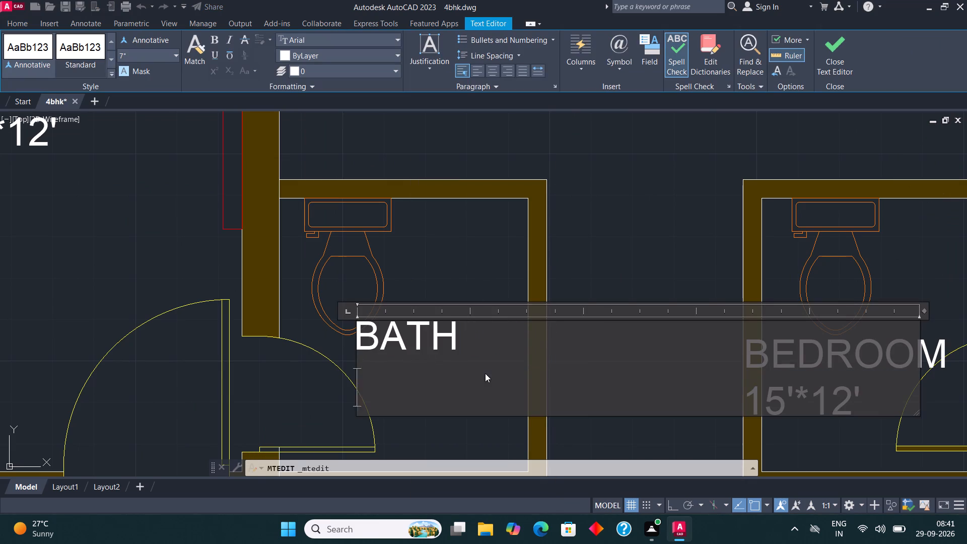
key("5")
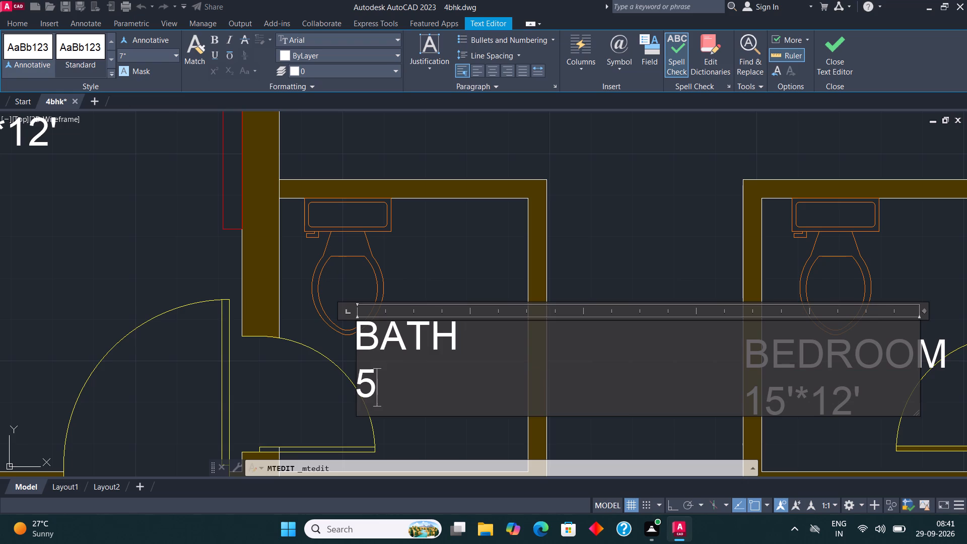
type(";*")
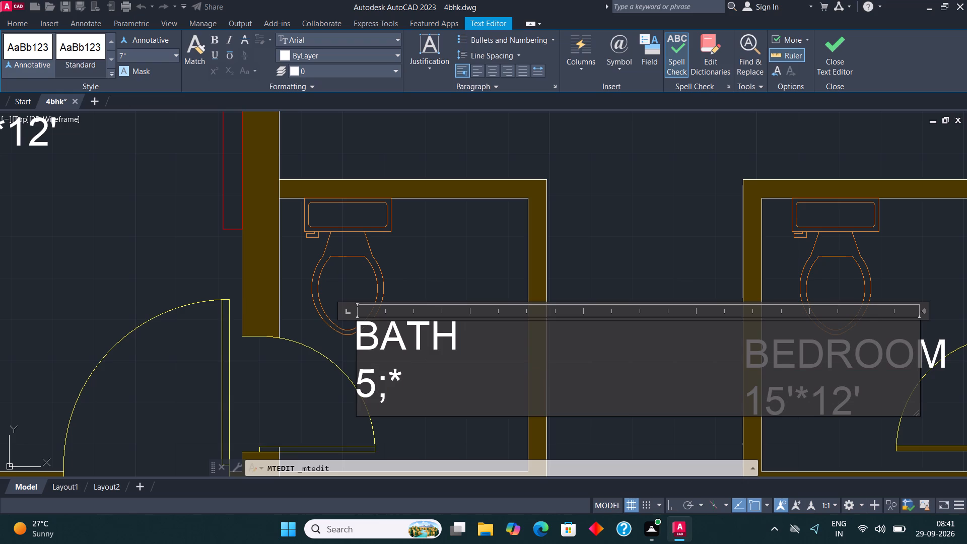
key("BackSpace")
key("BackSpace")
key("apostrophe")
key("asterisk")
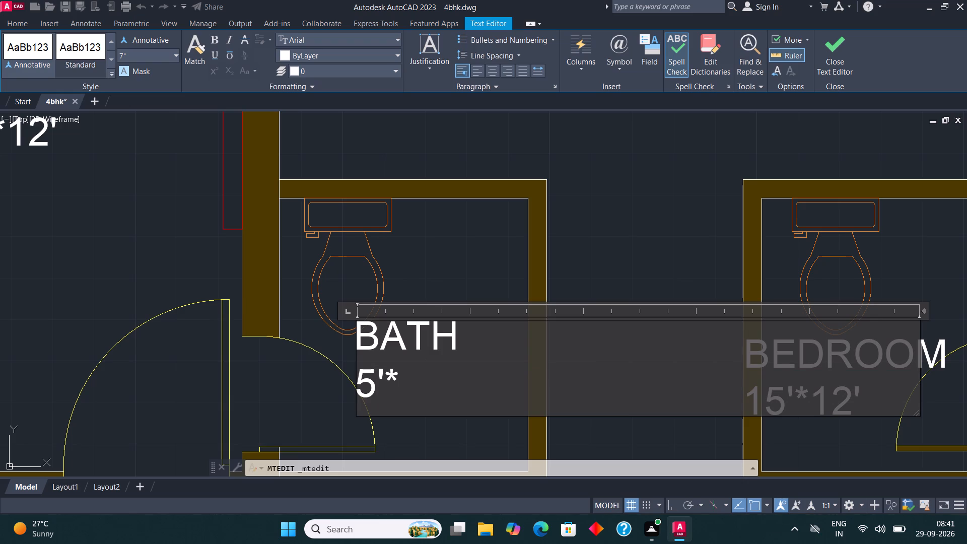
type("6'6\"")
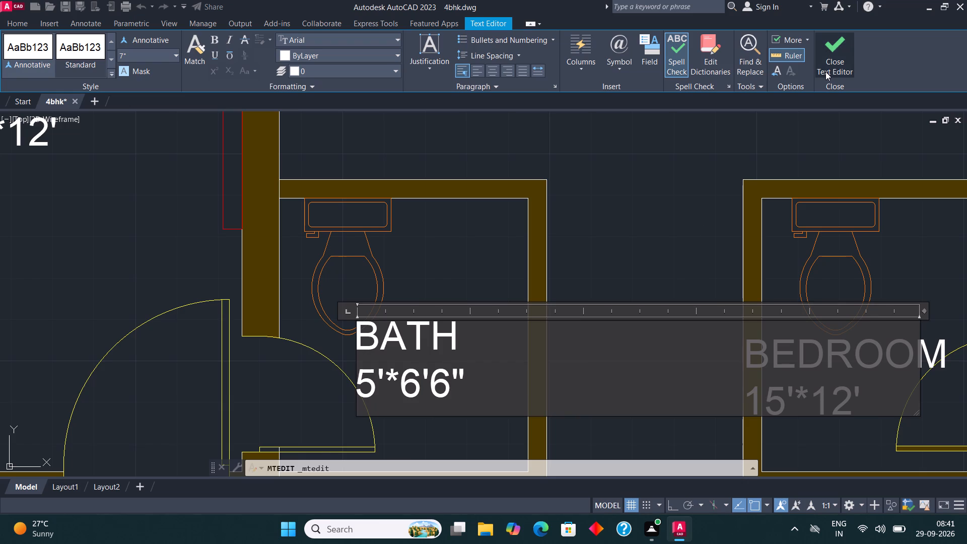
left_click(828, 47)
Move the BATH label slightly to the right within its room, clear of the toilet fixture and the door swing.
scroll(350, 291, "down", 2)
scroll(371, 316, "up", 1)
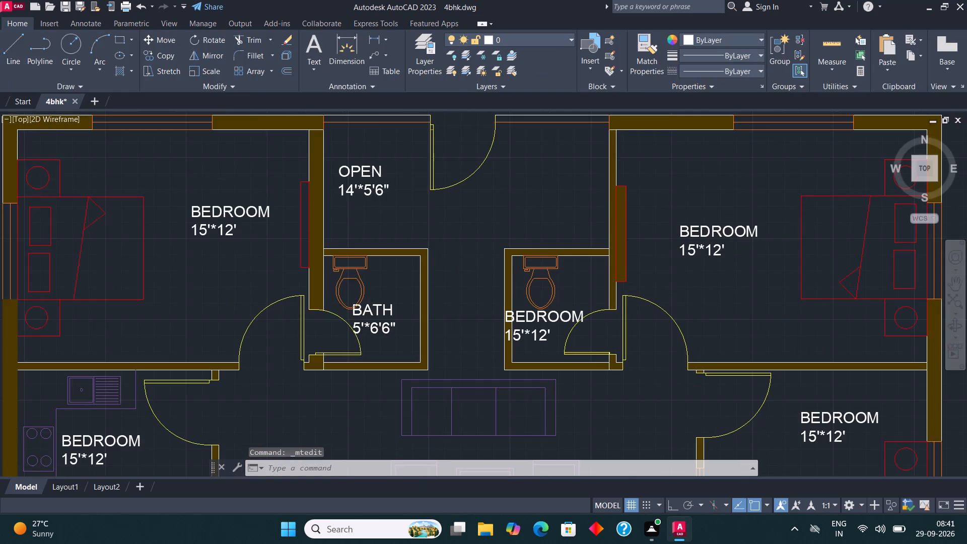
left_click(369, 304)
left_click(170, 42)
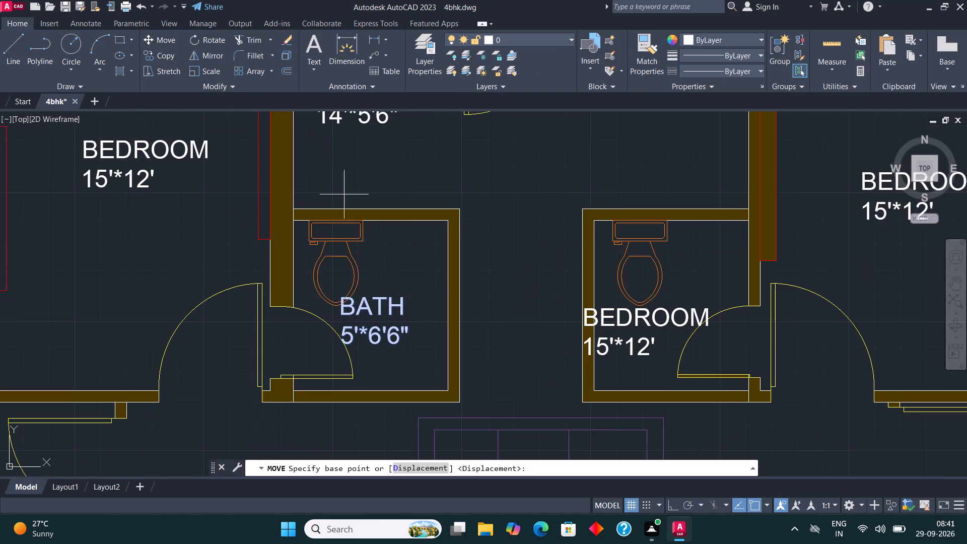
left_click(372, 325)
left_click(390, 324)
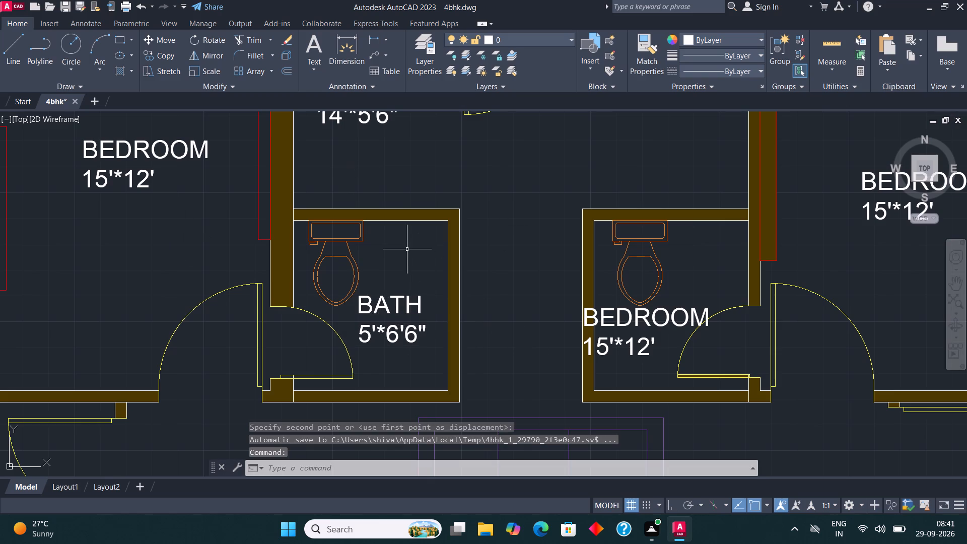
Replace the bedroom label in the right upper toilet with a copy of the BATH 5'*6'6" label.
left_click(627, 316)
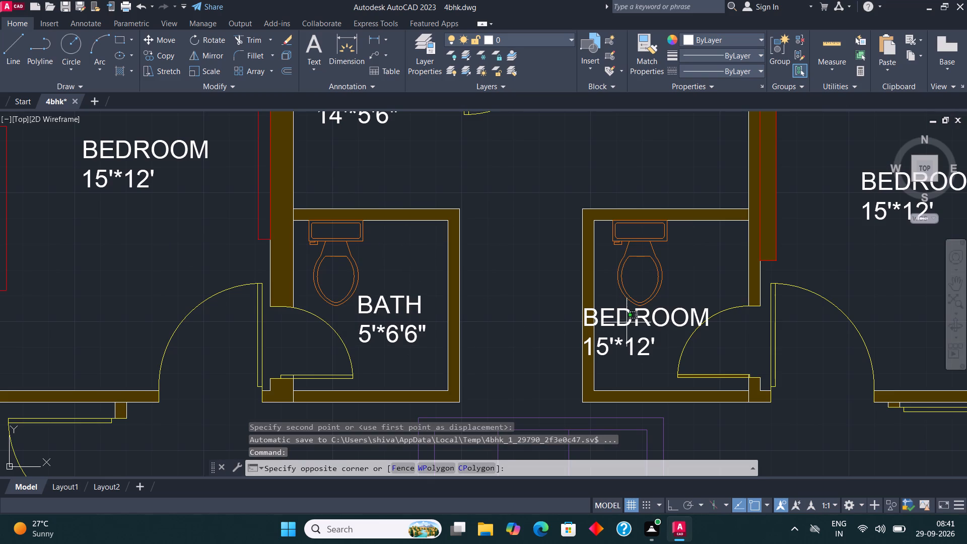
left_click(626, 346)
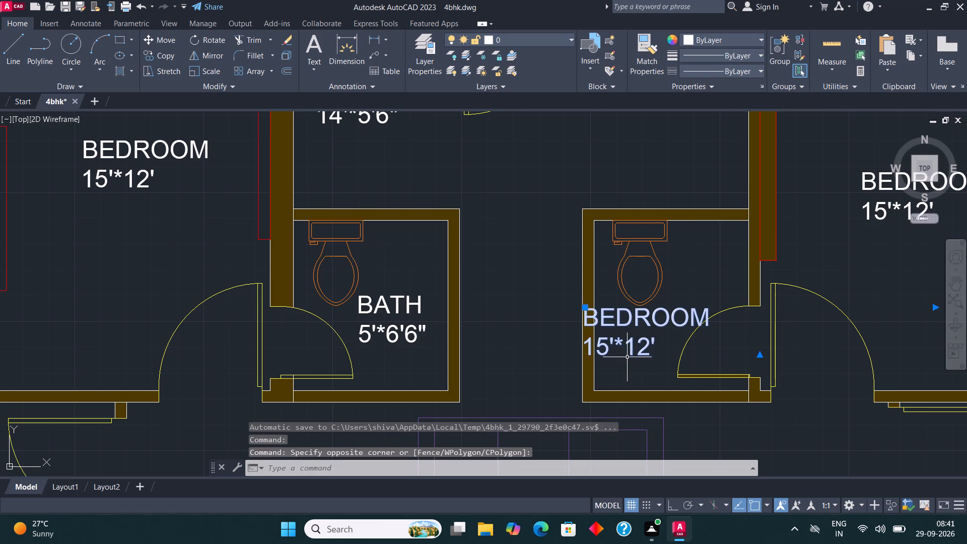
key("Delete")
left_click(368, 303)
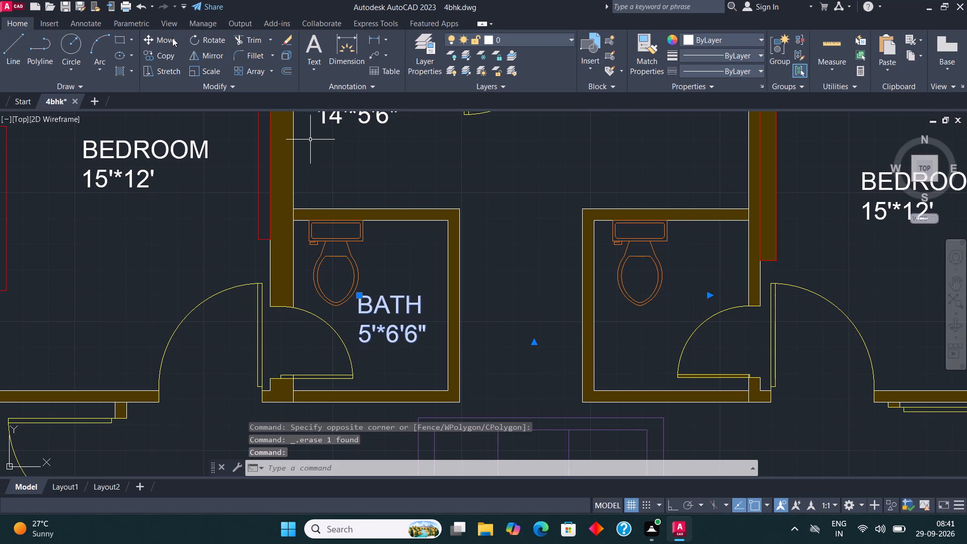
left_click(170, 56)
left_click(367, 329)
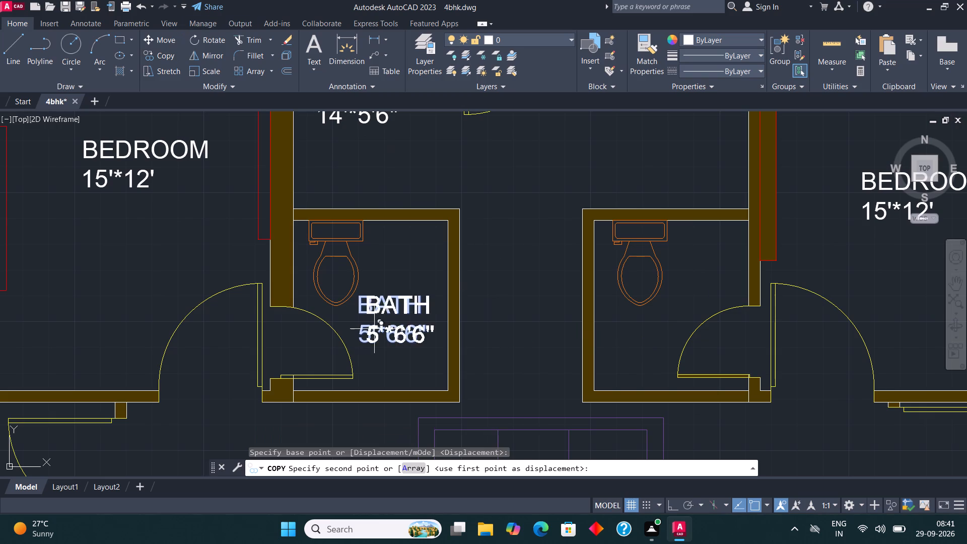
left_click(611, 347)
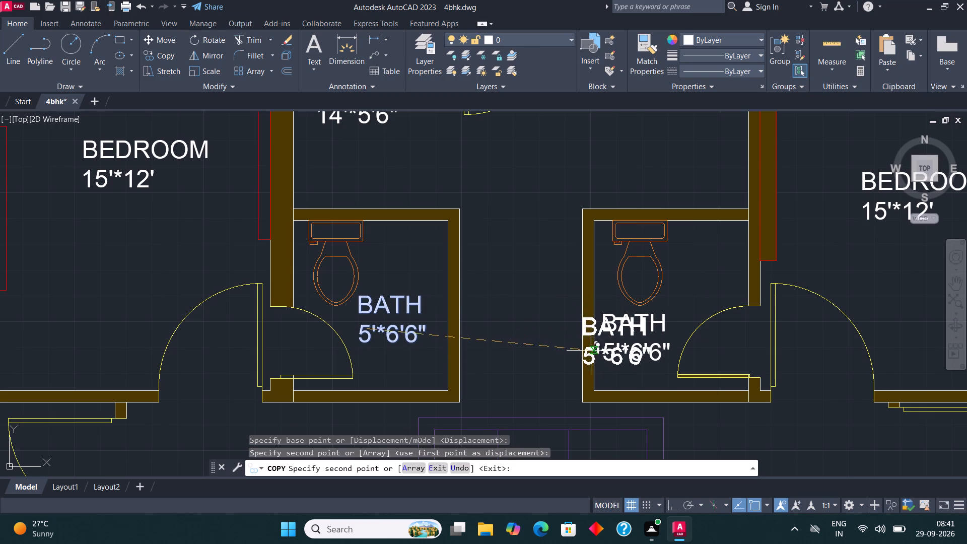
key("Escape")
Change the size in the upper-right bedroom's label to 16'*12'.
scroll(481, 364, "down", 2)
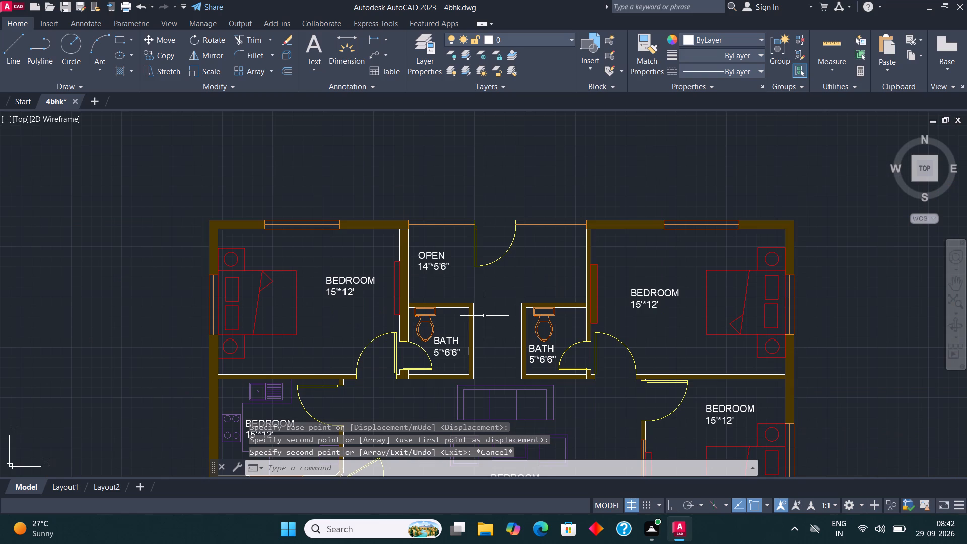
scroll(695, 300, "up", 2)
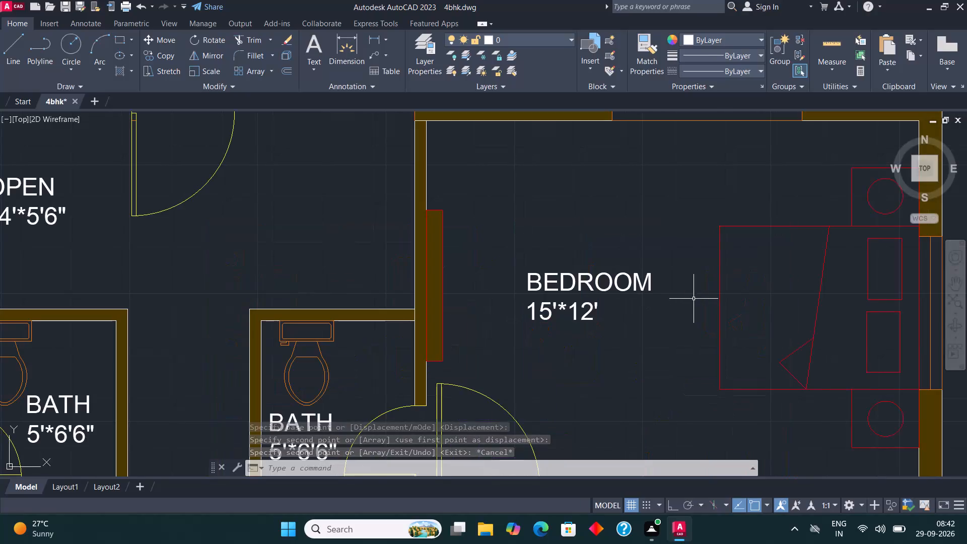
left_click(541, 276)
right_click(541, 276)
left_click(590, 198)
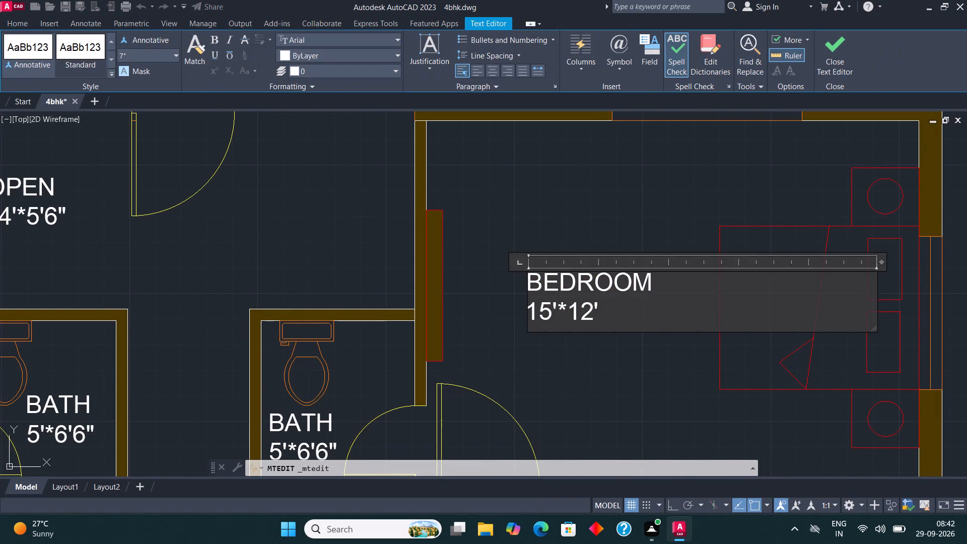
left_click(551, 310)
key("BackSpace")
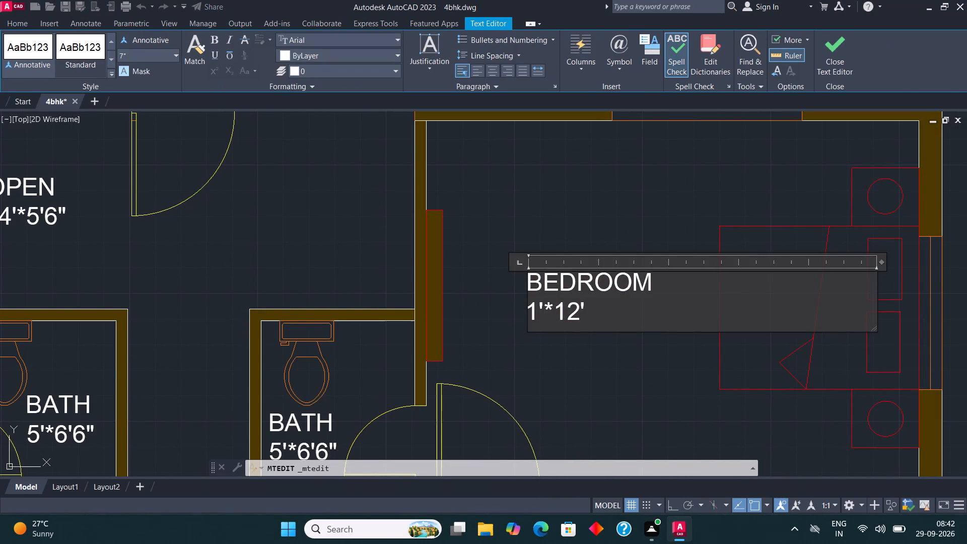
key("9")
key("BackSpace")
key("6")
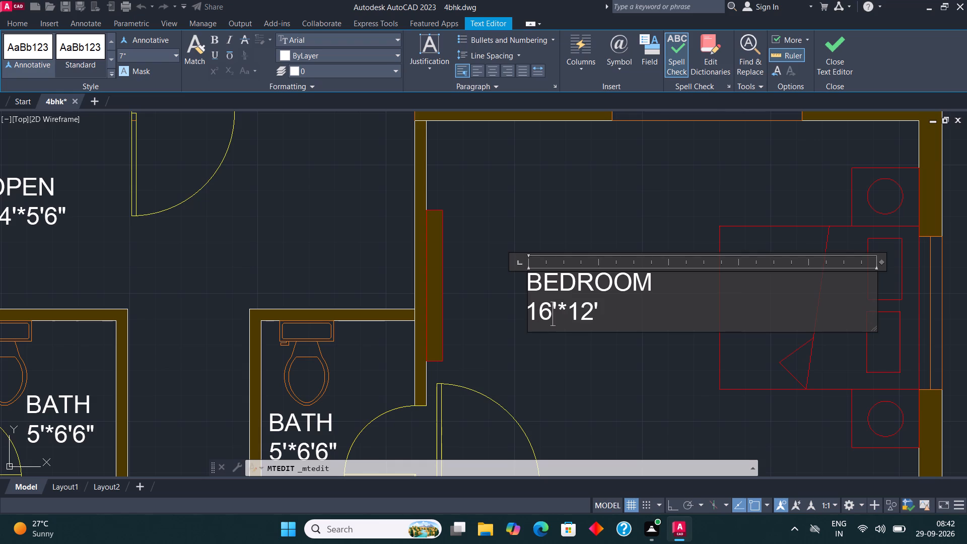
left_click(830, 56)
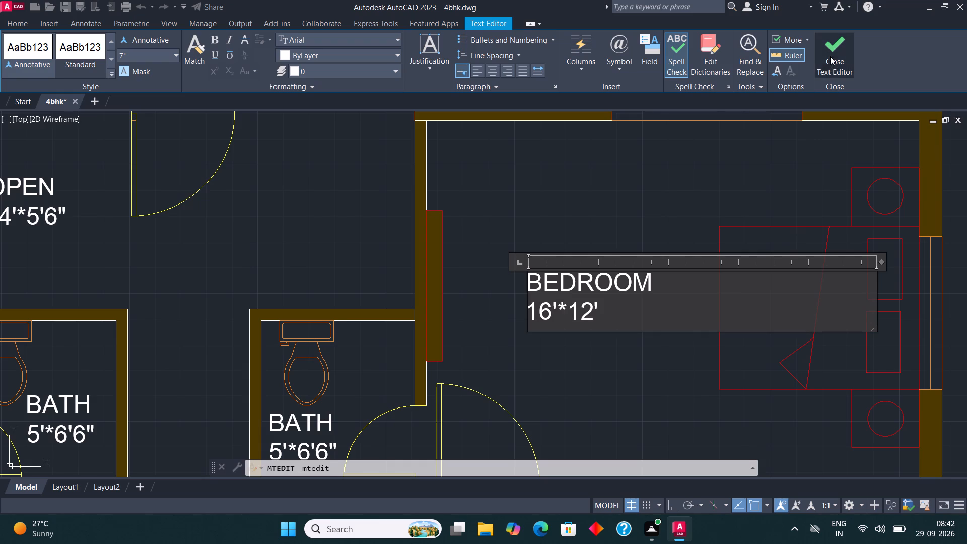
scroll(535, 246, "down", 2)
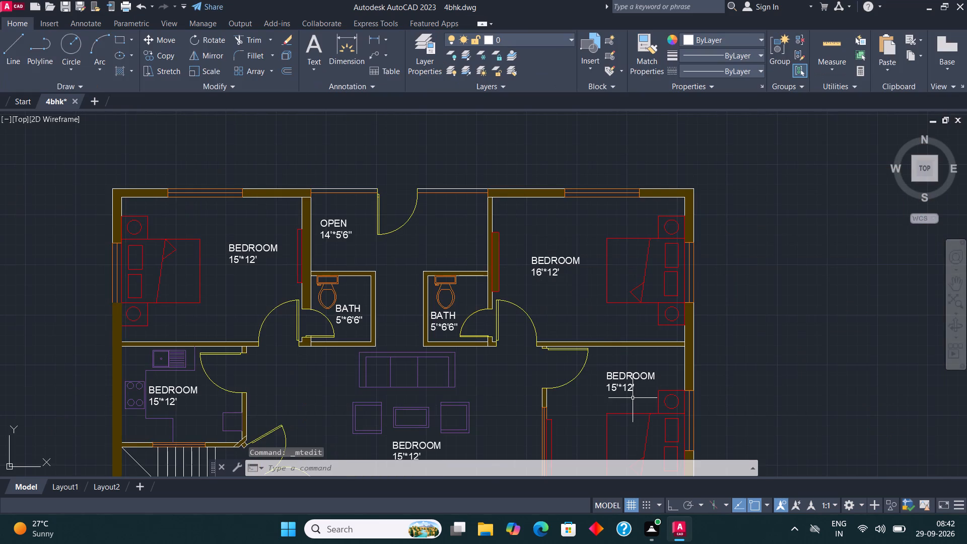
Change the size in the middle right-hand bedroom's label, just below the upper-right bedroom, to 11'6"*13'.
scroll(632, 398, "up", 2)
left_click(601, 351)
right_click(600, 351)
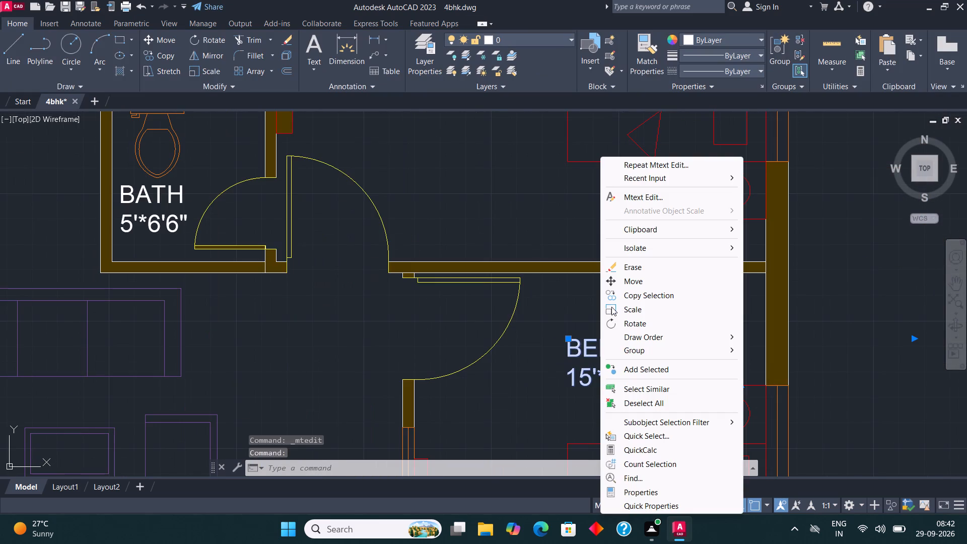
left_click(646, 198)
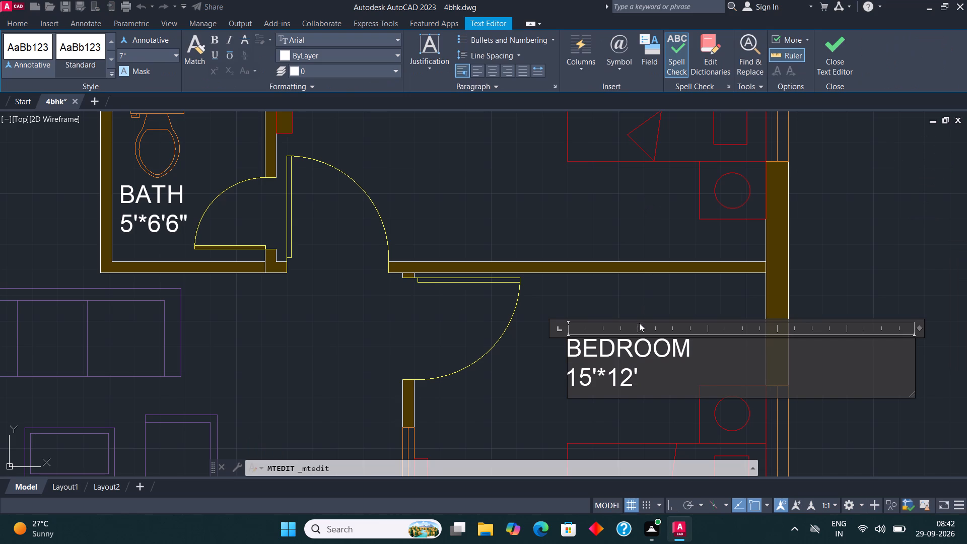
left_click(645, 383)
key("BackSpace")
key("BackSpace")
key("BackSpace")
key("BackSpace")
key("BackSpace")
key("BackSpace")
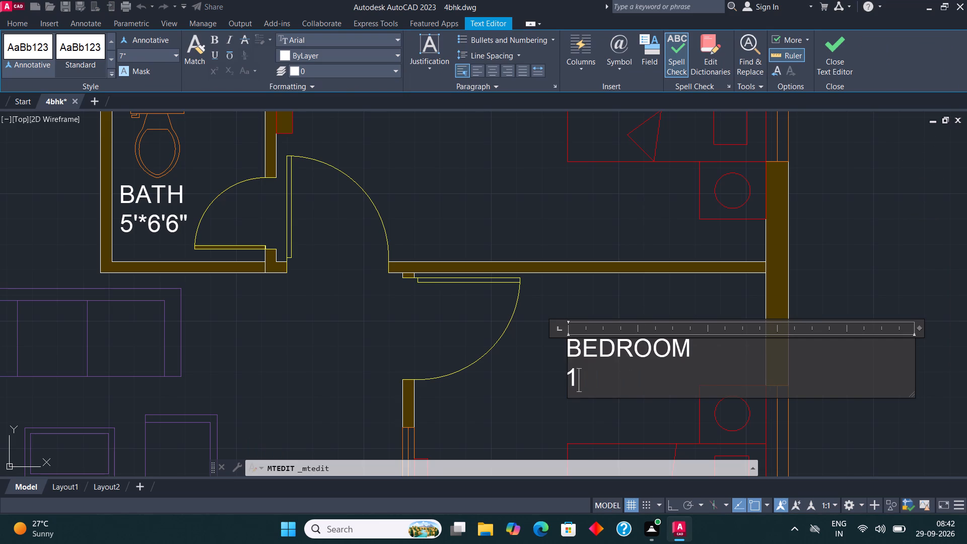
type("1'")
type("6\"*")
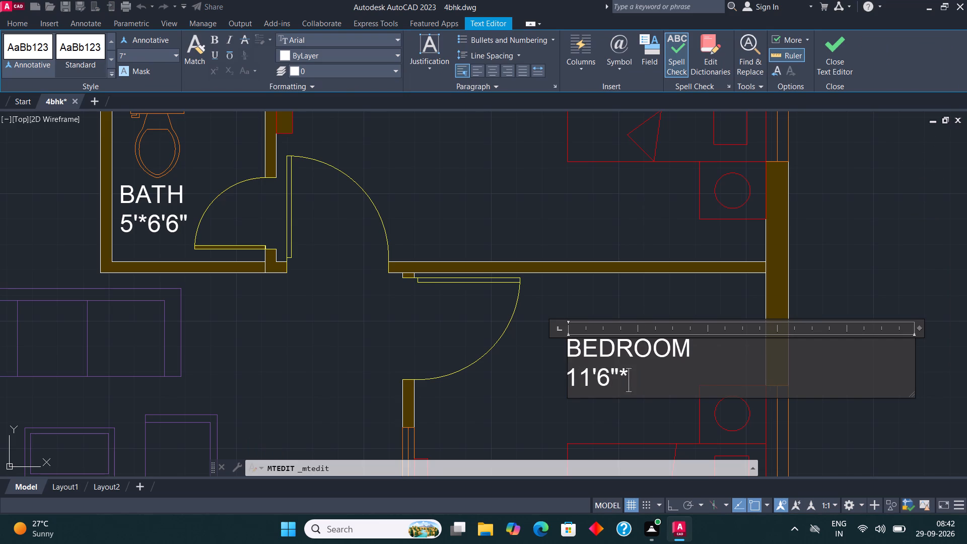
type("13'")
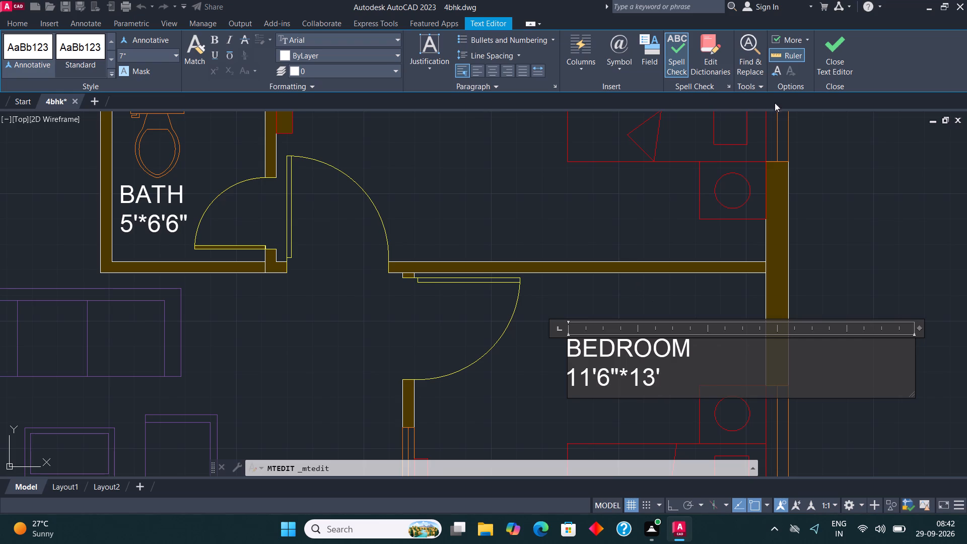
left_click(827, 50)
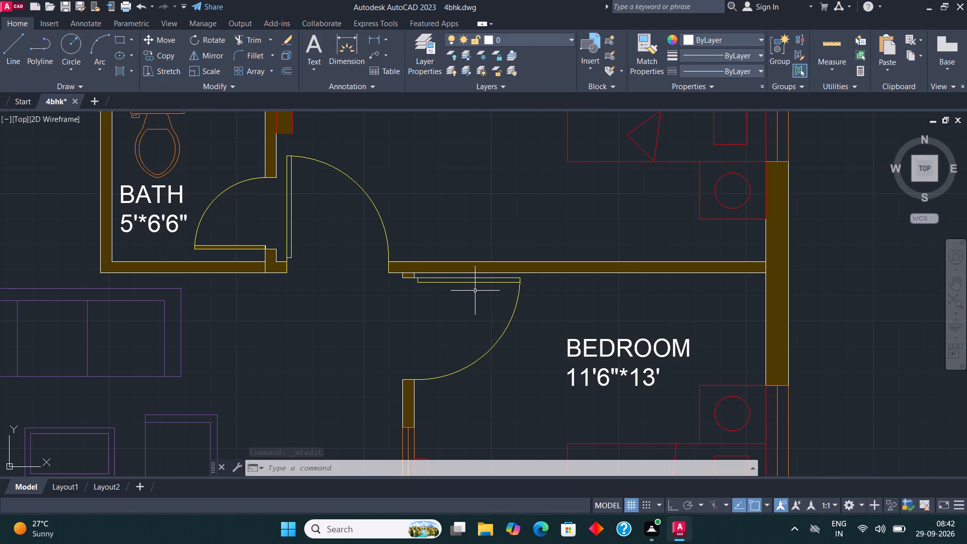
Change the size in the lower-right bedroom's label to 16'6"*12'.
scroll(479, 292, "down", 3)
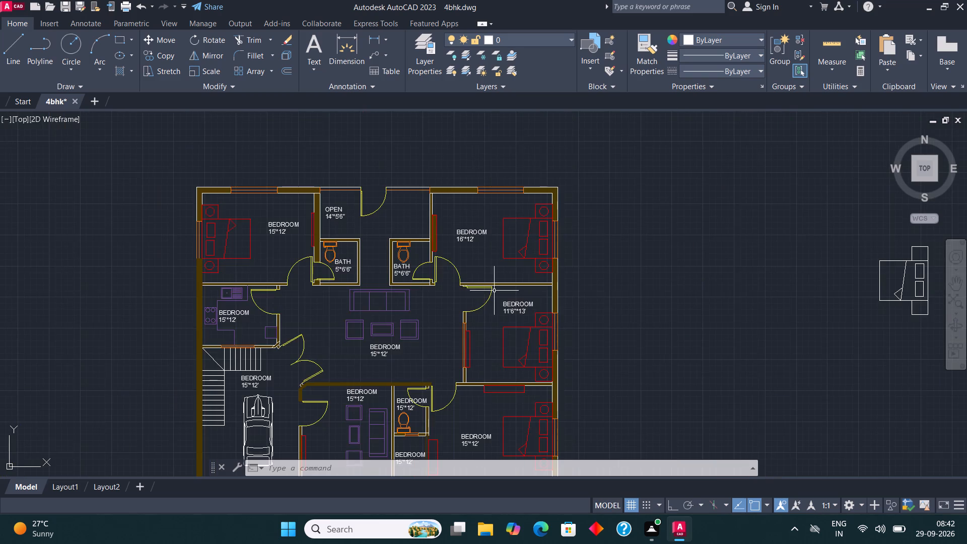
scroll(533, 279, "down", 2)
scroll(514, 371, "up", 2)
scroll(505, 302, "up", 3)
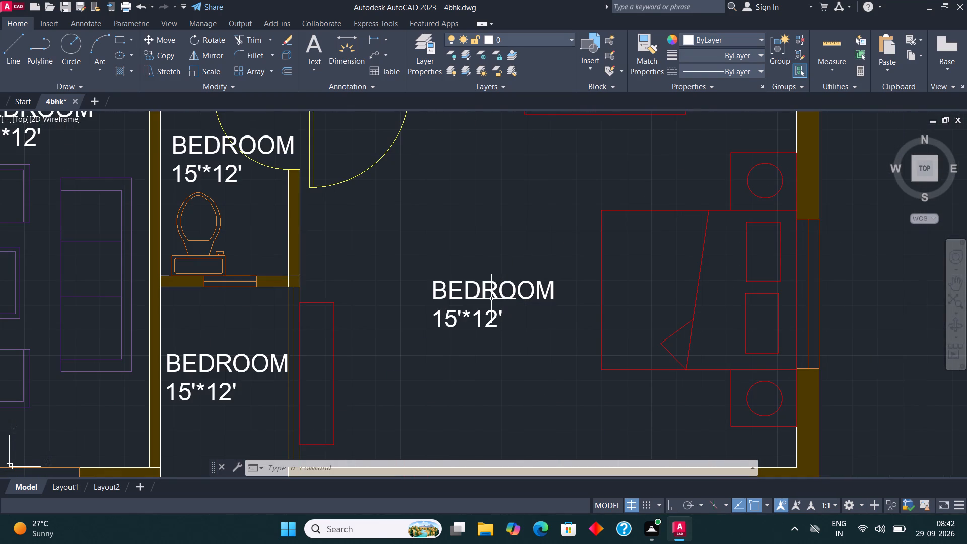
left_click(481, 294)
right_click(481, 294)
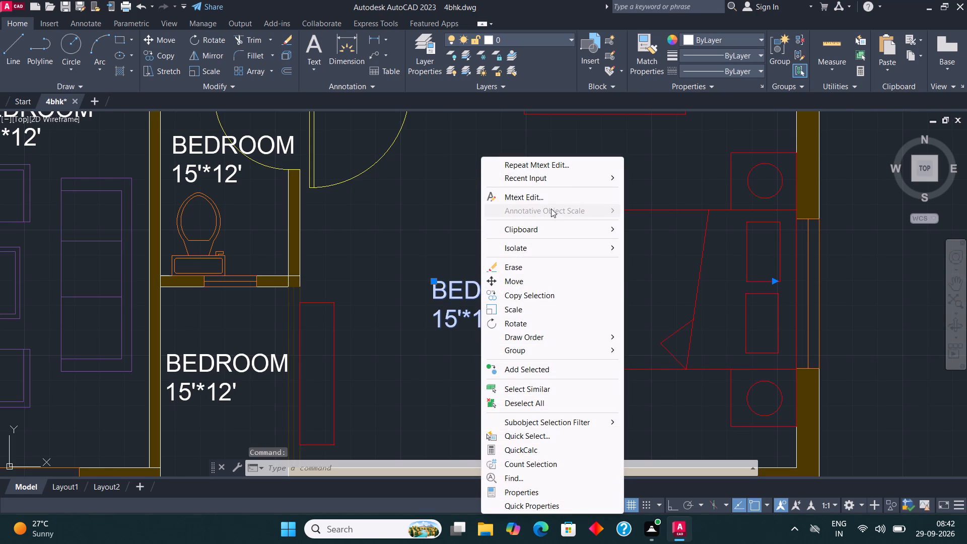
left_click(549, 199)
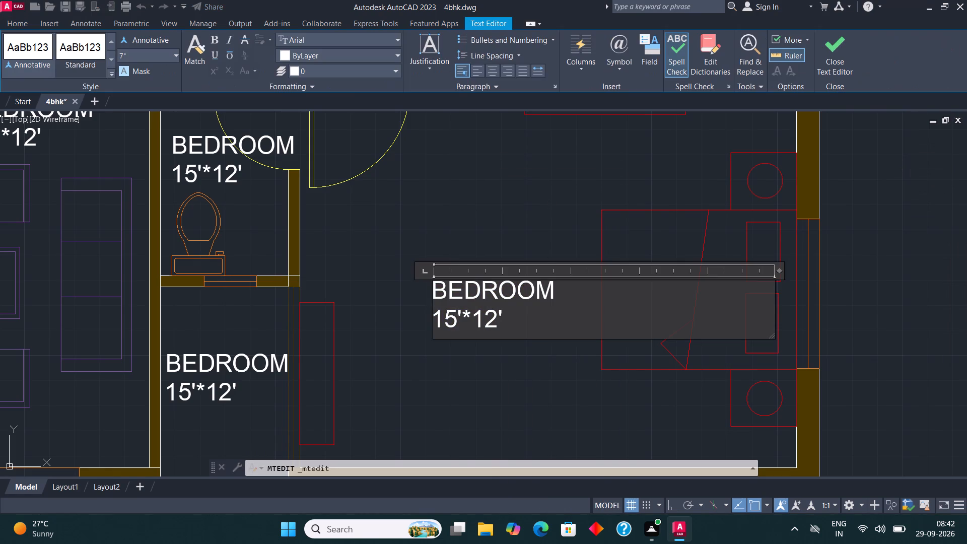
left_click(522, 318)
key("BackSpace")
key("BackSpace")
key("BackSpace")
key("BackSpace")
key("BackSpace")
key("BackSpace")
type("6'")
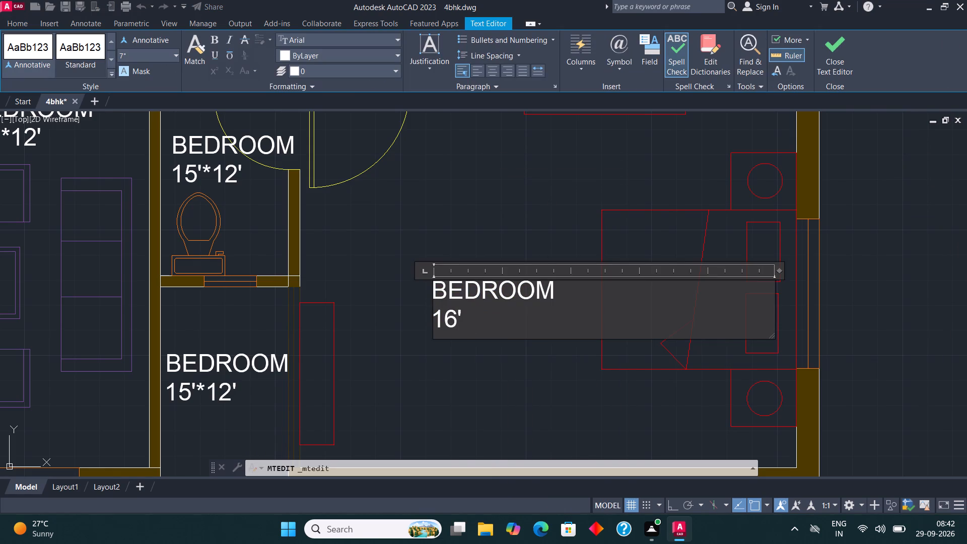
key("6")
type("\"*")
type("12'")
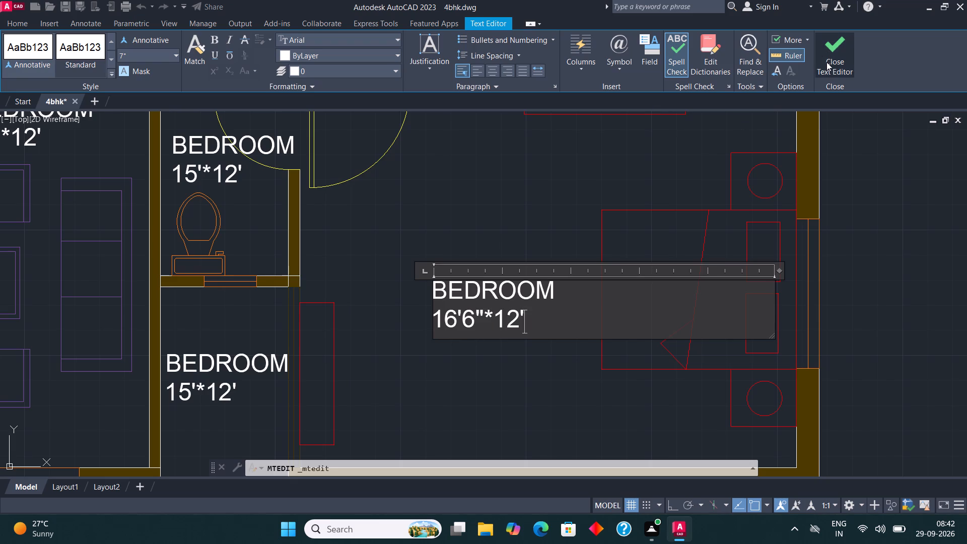
left_click(821, 53)
Change the bedroom label in the small space below the lower toilet to OPEN with 4'3"*6' on the second line.
scroll(403, 245, "down", 2)
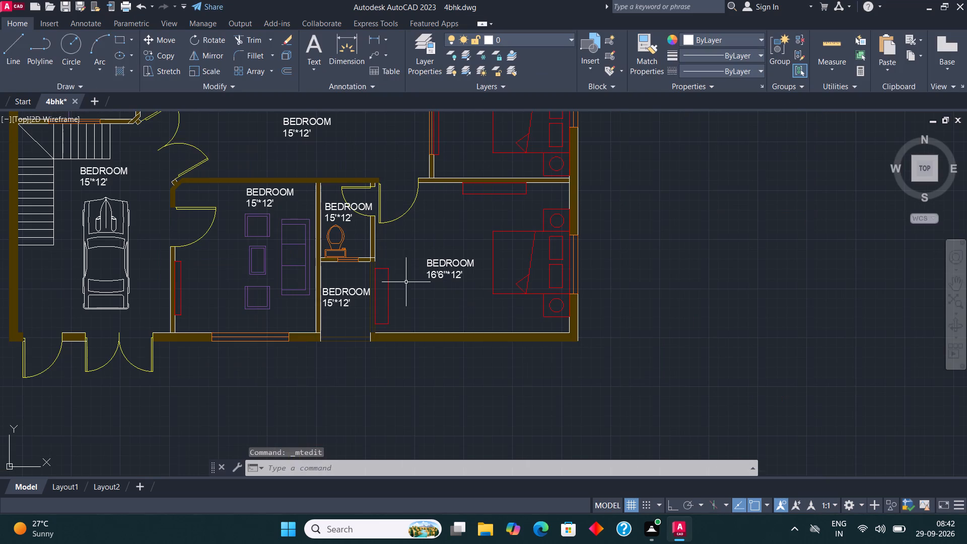
scroll(330, 300, "up", 1)
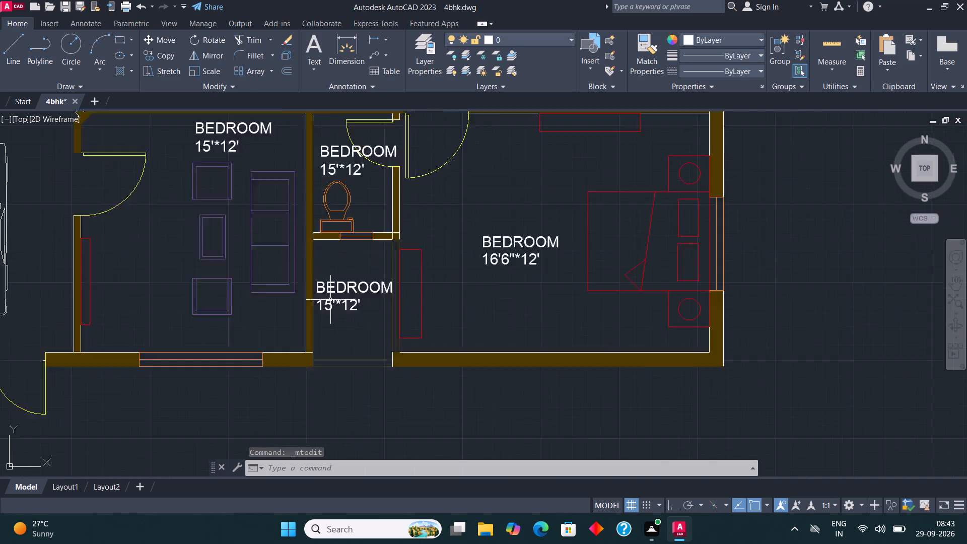
scroll(330, 300, "up", 1)
left_click(358, 283)
right_click(358, 283)
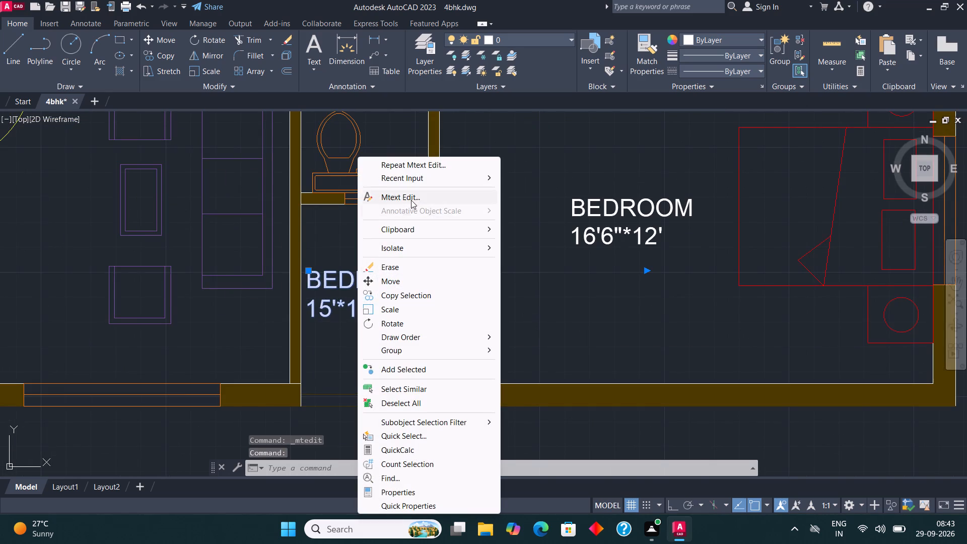
left_click(411, 197)
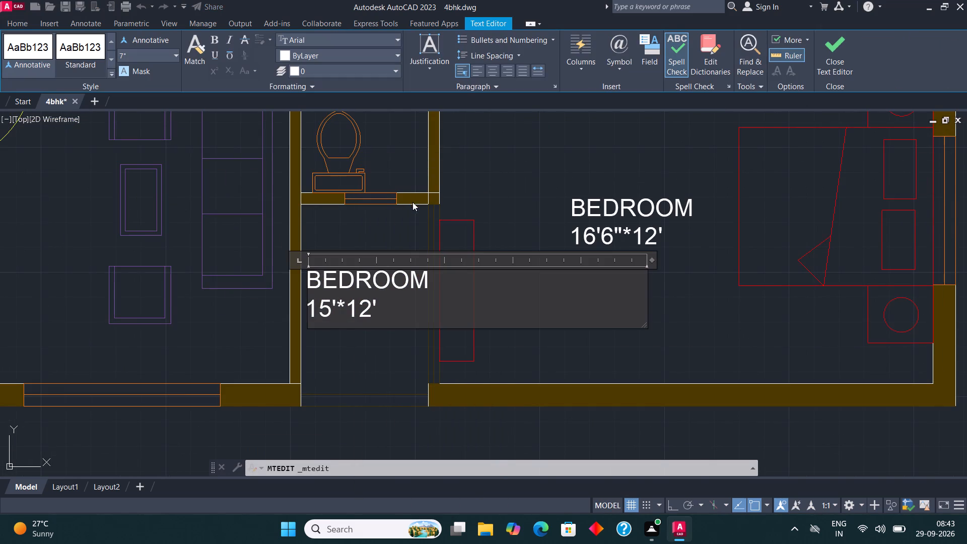
left_click(414, 209)
left_click(356, 261)
left_click(348, 300)
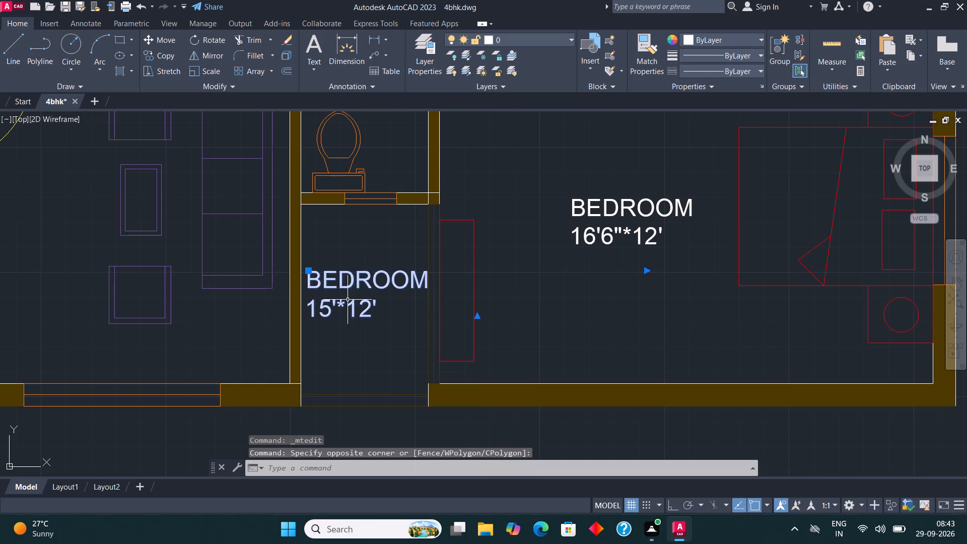
right_click(347, 300)
left_click(415, 199)
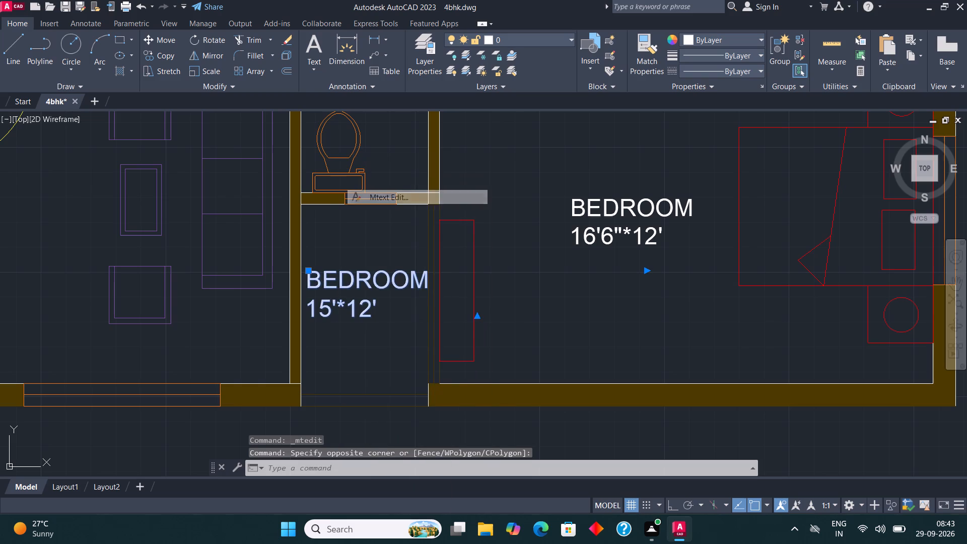
left_click(380, 317)
key("BackSpace")
key("BackSpace")
key("BackSpace")
key("BackSpace")
key("BackSpace")
key("BackSpace")
key("BackSpace")
key("BackSpace")
key("BackSpace")
key("BackSpace")
key("BackSpace")
key("BackSpace")
key("BackSpace")
key("BackSpace")
key("BackSpace")
key("BackSpace")
key("BackSpace")
key("BackSpace")
key("BackSpace")
key("BackSpace")
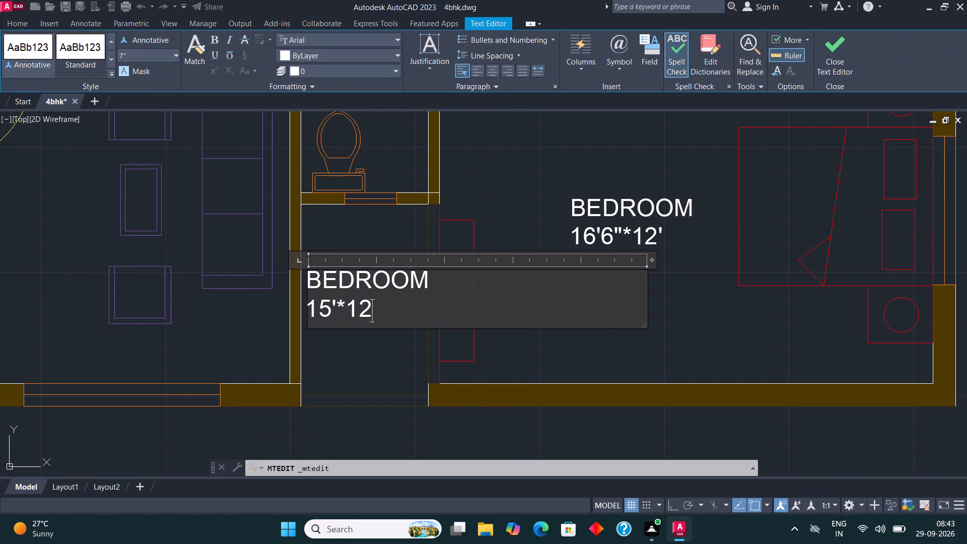
type("OPEN")
key("Return")
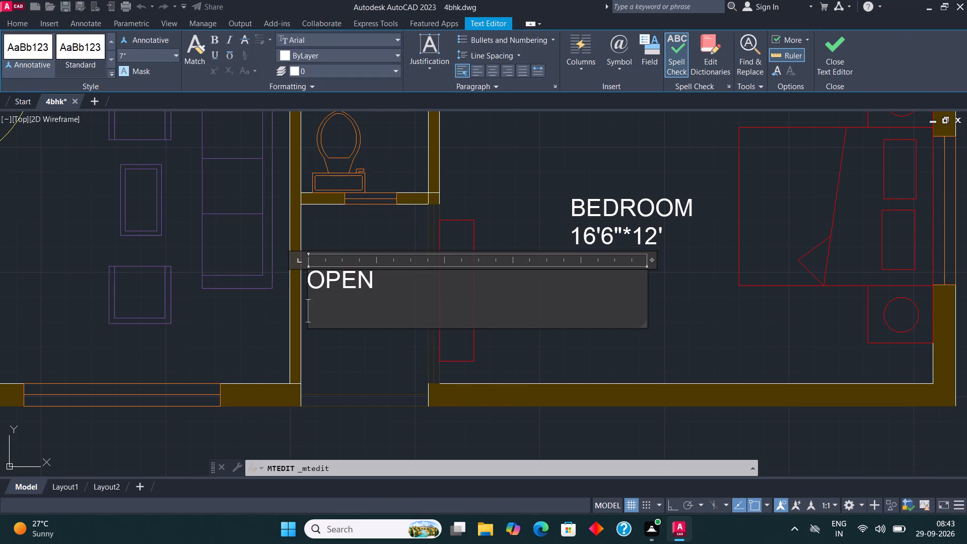
type("4'3\"")
type("*6'")
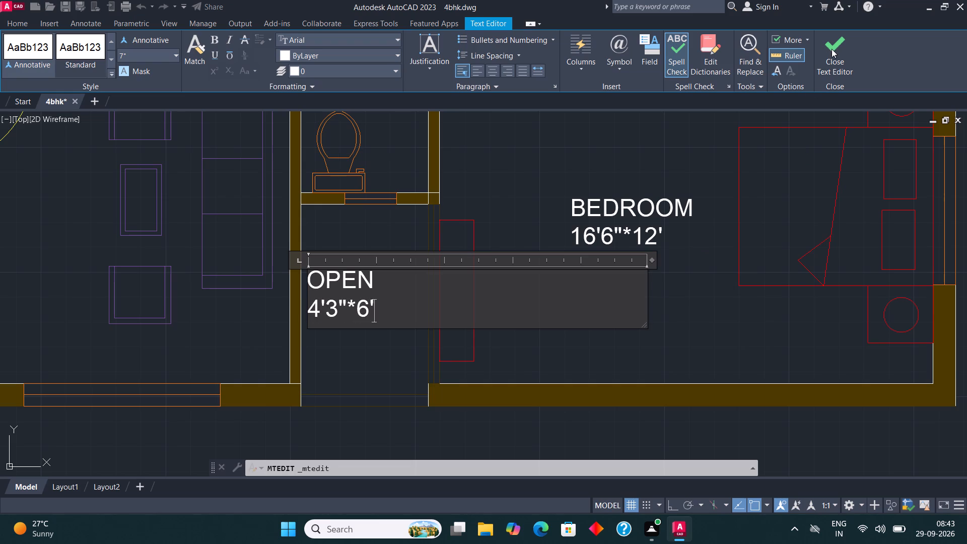
left_click(832, 48)
Change the bedroom label in the lower toilet to BATH with 6'*4'3" on the second line.
scroll(430, 359, "down", 2)
scroll(407, 269, "up", 1)
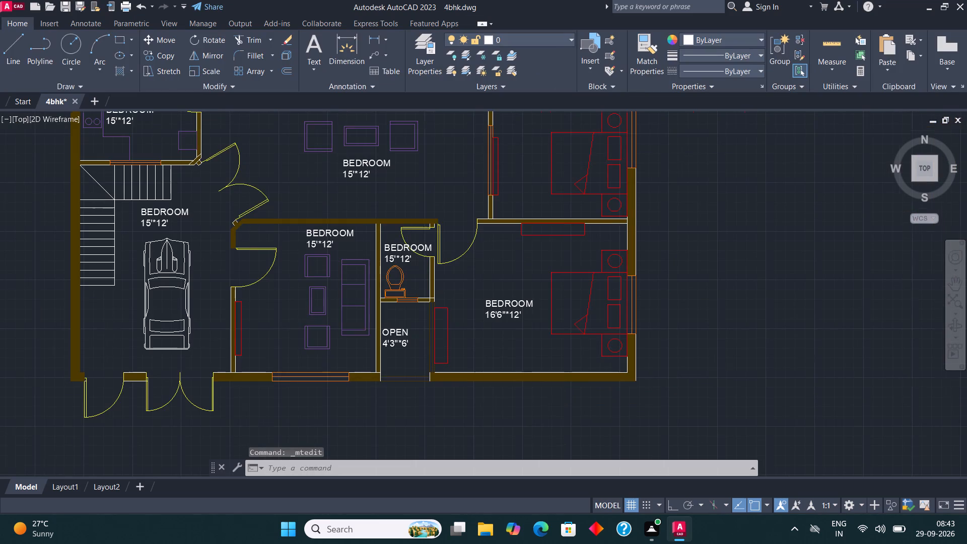
scroll(400, 284, "down", 1)
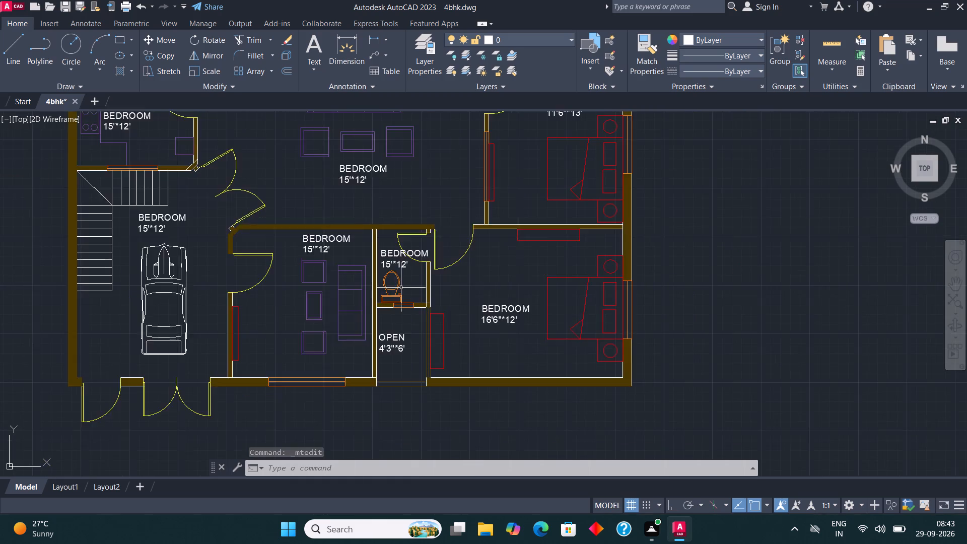
scroll(401, 288, "down", 1)
scroll(403, 285, "up", 3)
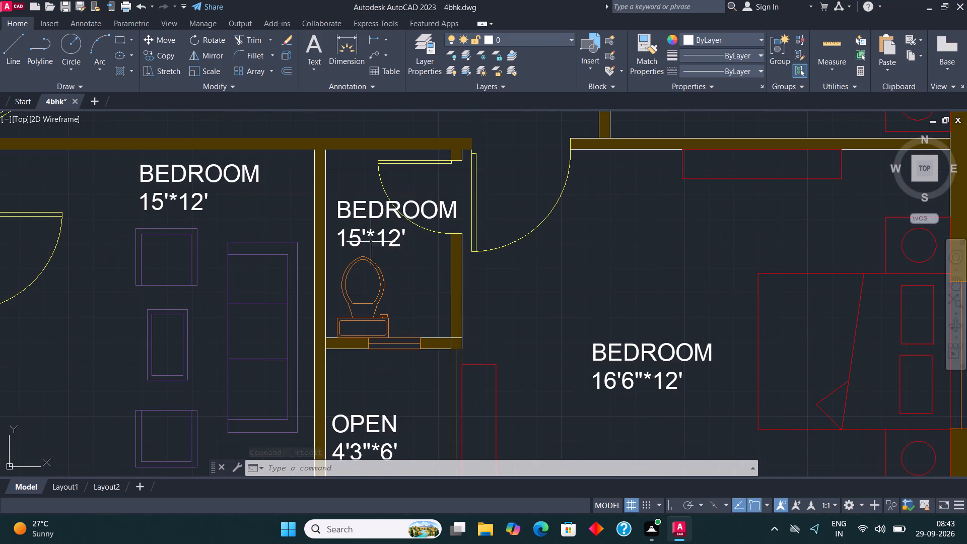
left_click(364, 210)
right_click(365, 212)
left_click(436, 189)
left_click(439, 197)
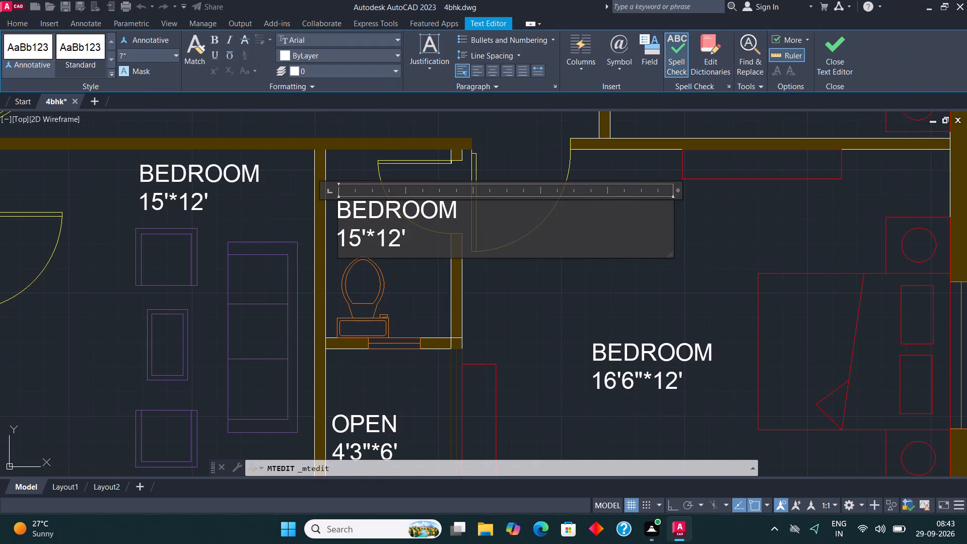
left_click(482, 224)
key("BackSpace")
key("BackSpace")
key("BackSpace")
key("BackSpace")
key("BackSpace")
key("BackSpace")
key("BackSpace")
key("BackSpace")
key("BackSpace")
key("BackSpace")
key("BackSpace")
key("BackSpace")
key("BackSpace")
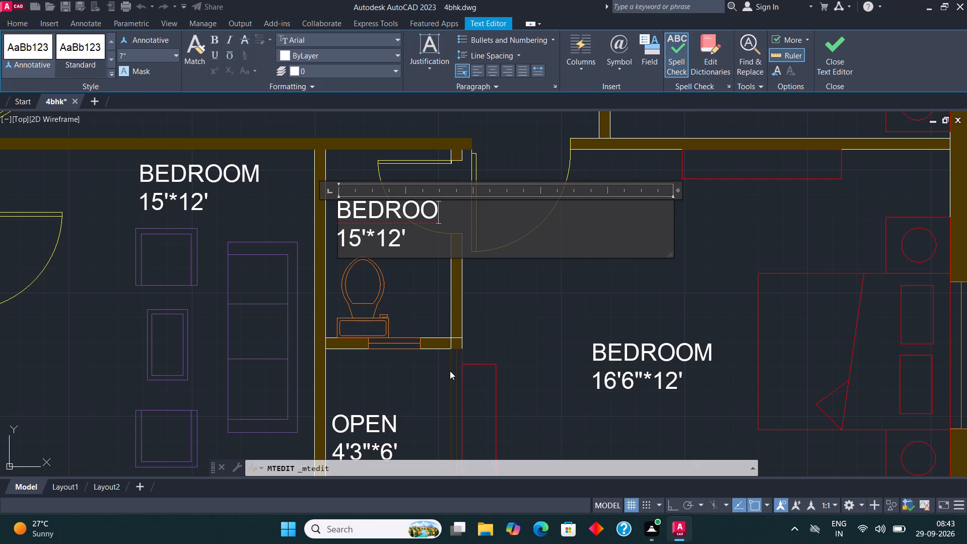
left_click(437, 246)
key("BackSpace")
key("BackSpace")
key("BackSpace")
key("BackSpace")
key("BackSpace")
key("BackSpace")
key("BackSpace")
key("BackSpace")
key("BackSpace")
key("BackSpace")
key("BackSpace")
key("BackSpace")
key("BackSpace")
key("BackSpace")
key("BackSpace")
key("BackSpace")
key("BackSpace")
key("BackSpace")
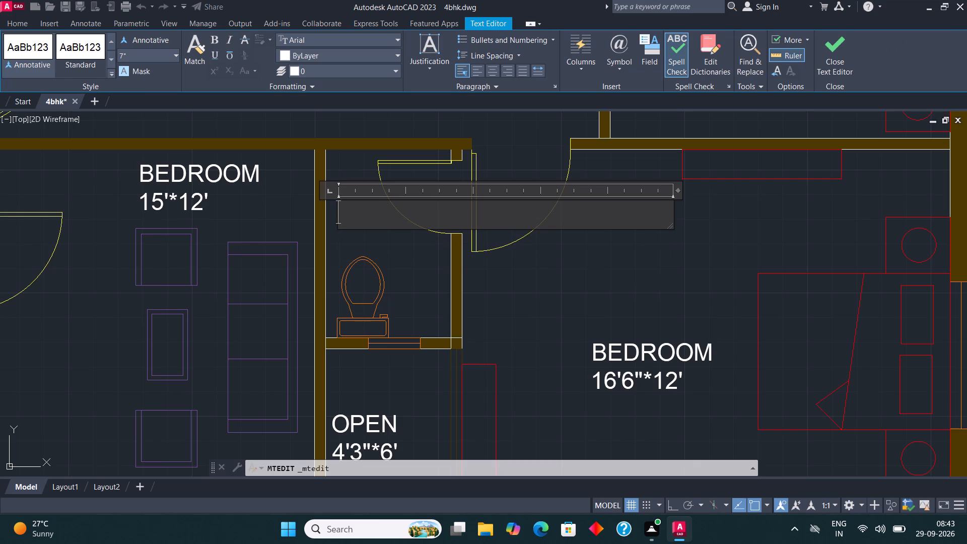
type("BATH")
key("Return")
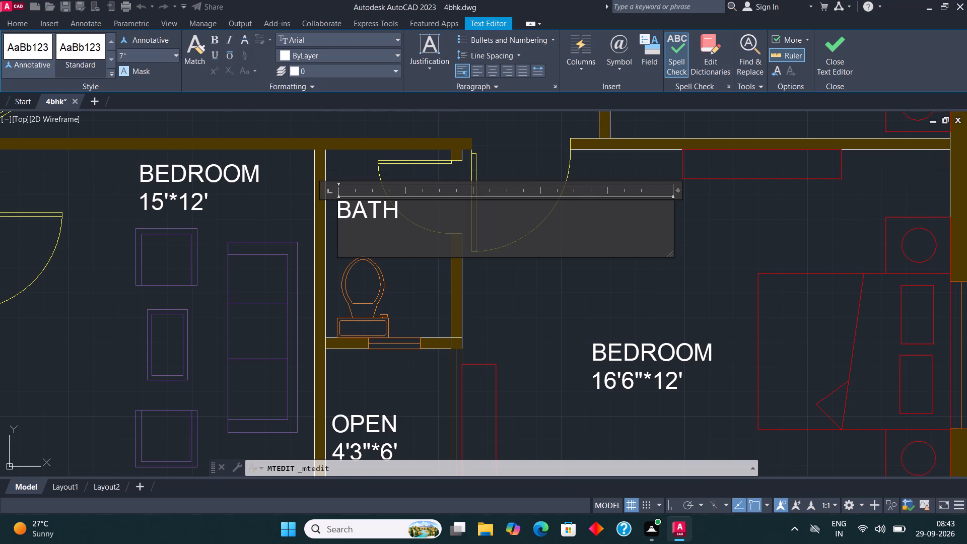
type("6'")
type("*4'3\"")
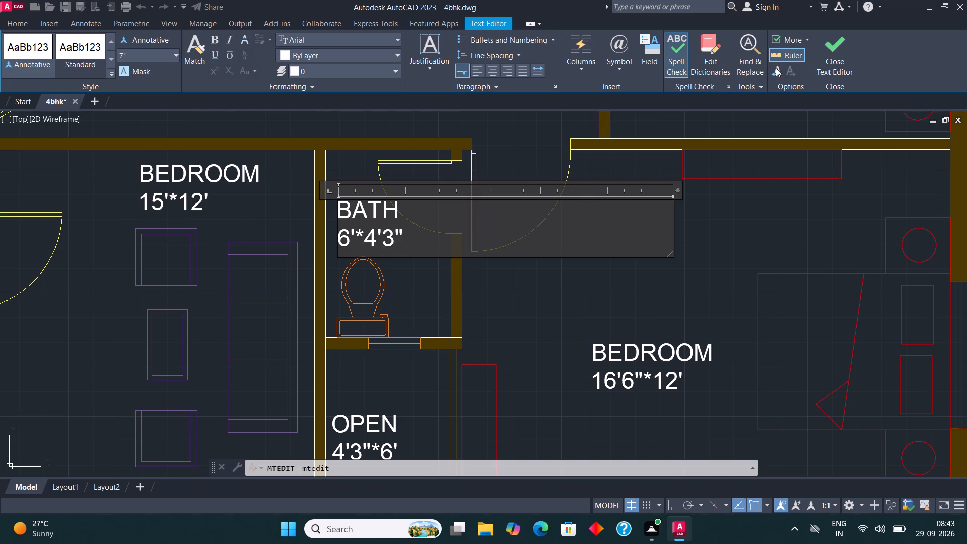
left_click(819, 55)
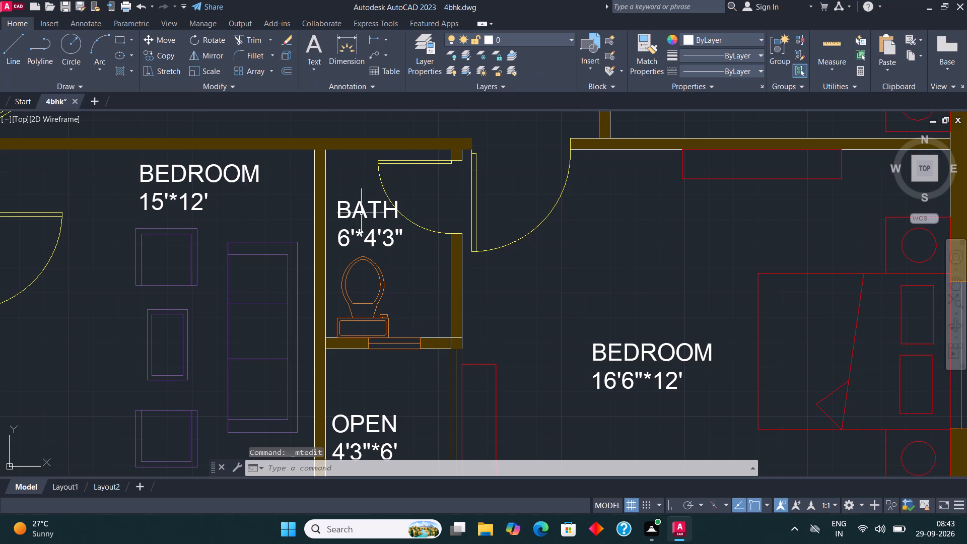
scroll(469, 330, "down", 3)
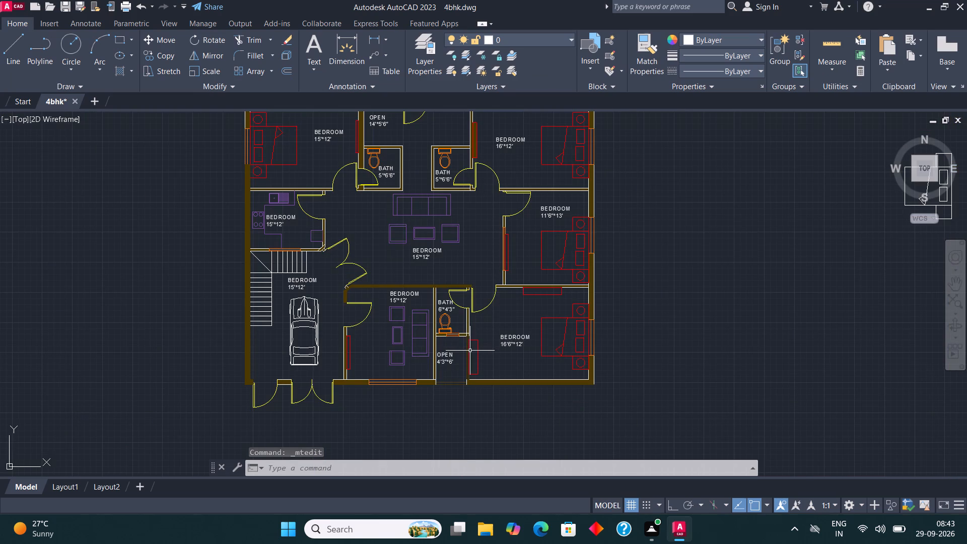
Change the bedroom label in the sofa room beside the lower toilet to DRAWING with 12'*12' on the second line.
scroll(396, 305, "up", 4)
left_click(391, 238)
right_click(390, 238)
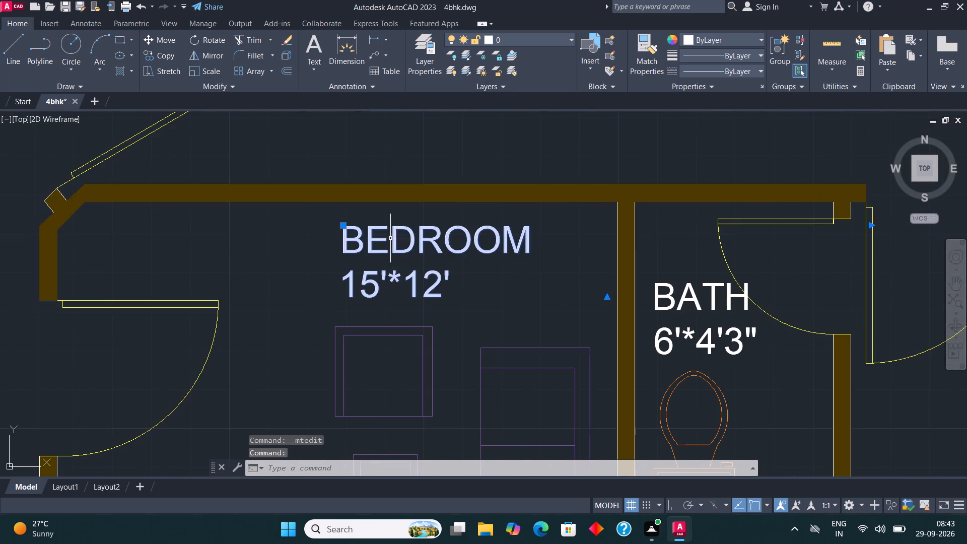
left_click(448, 195)
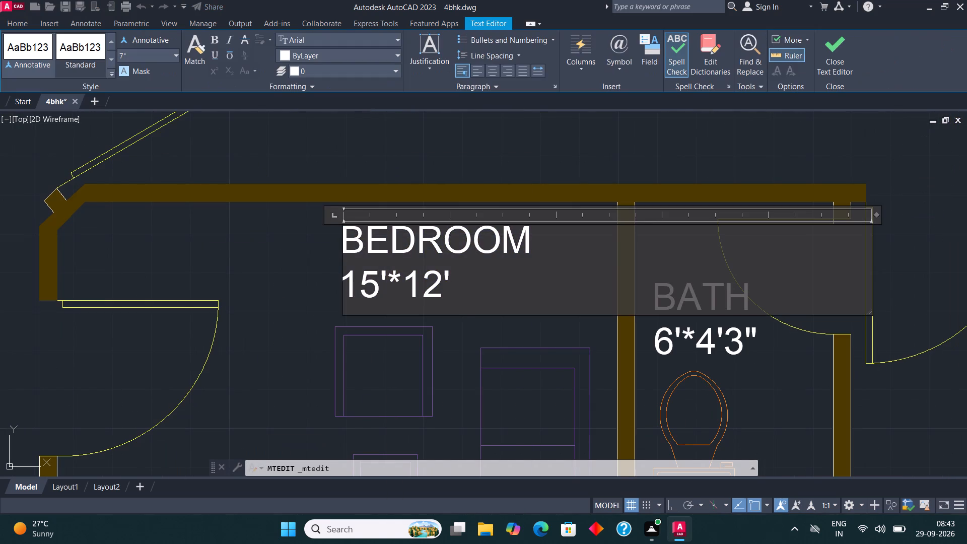
left_click(480, 297)
key("BackSpace")
key("BackSpace")
key("BackSpace")
key("BackSpace")
key("BackSpace")
key("BackSpace")
key("BackSpace")
key("BackSpace")
key("BackSpace")
key("BackSpace")
key("BackSpace")
key("BackSpace")
key("BackSpace")
key("BackSpace")
key("BackSpace")
key("BackSpace")
key("BackSpace")
key("BackSpace")
key("BackSpace")
key("BackSpace")
type("DRAWING")
key("Return")
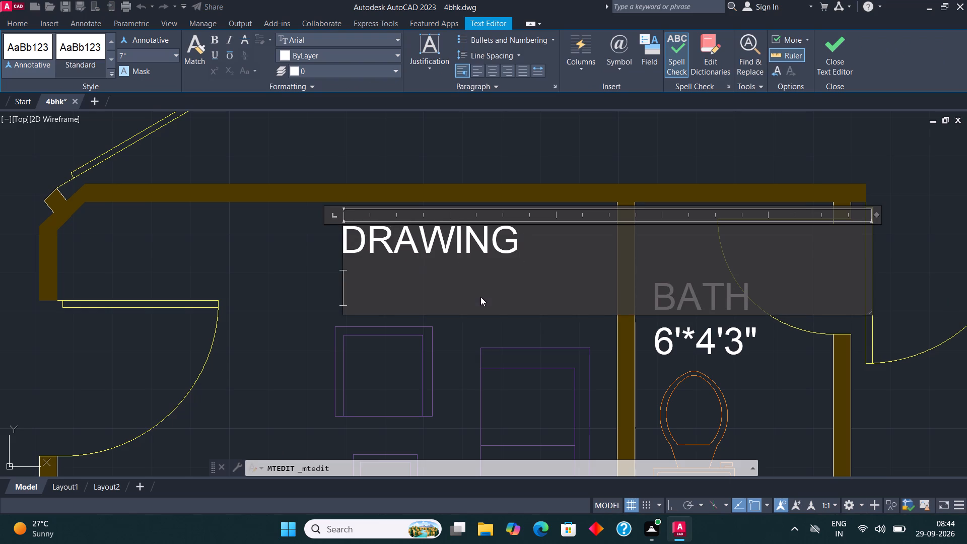
type("12'*12'")
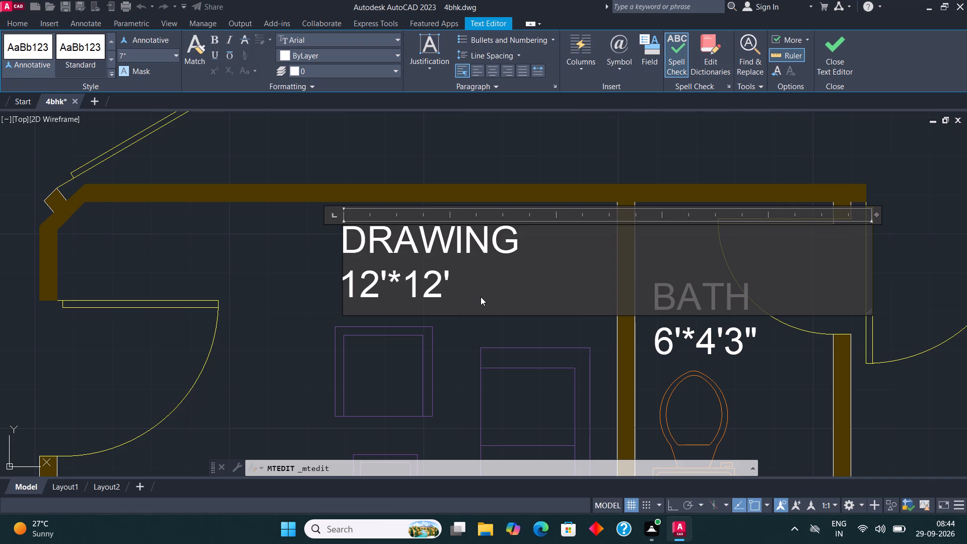
left_click(827, 52)
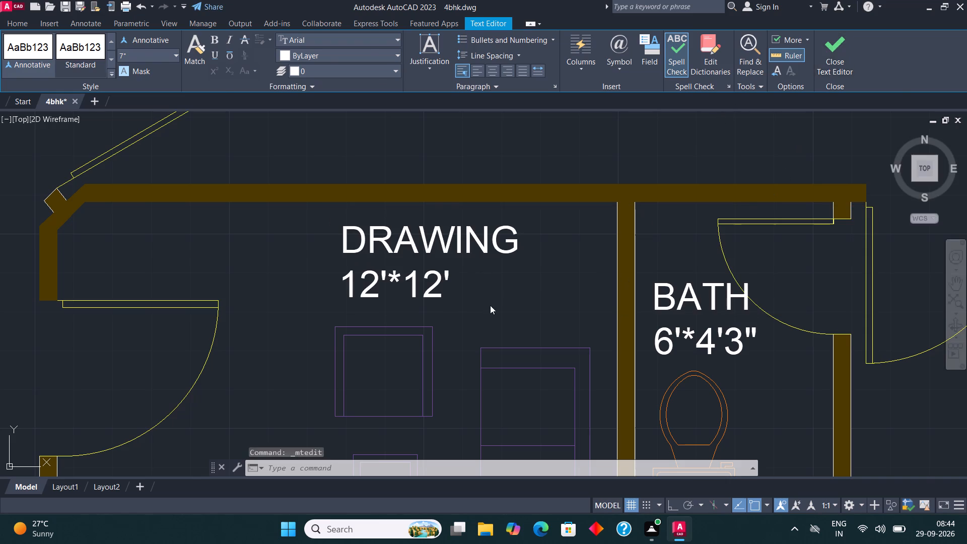
Change the bedroom label in the central living space to HALL with 24'*13' on the second line.
scroll(455, 296, "down", 2)
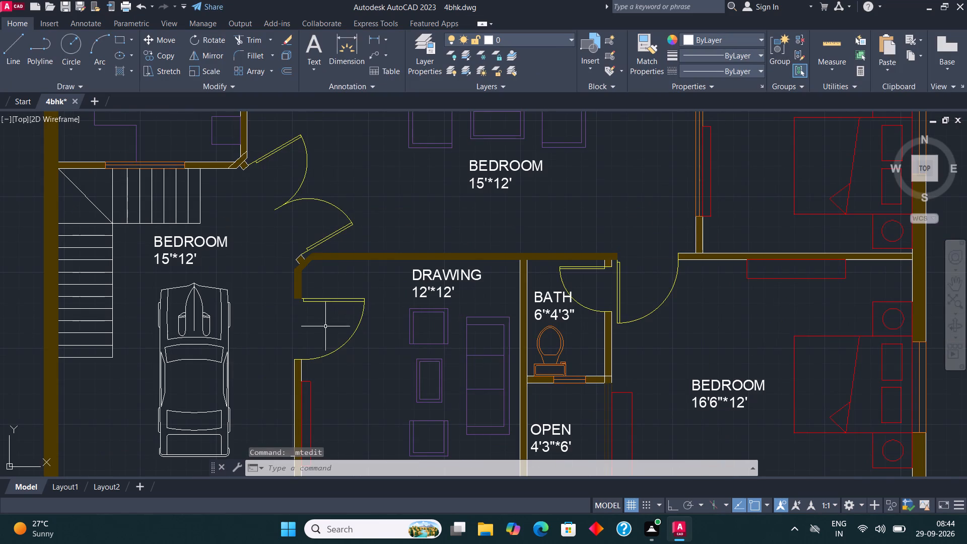
scroll(326, 338, "down", 2)
scroll(427, 246, "up", 2)
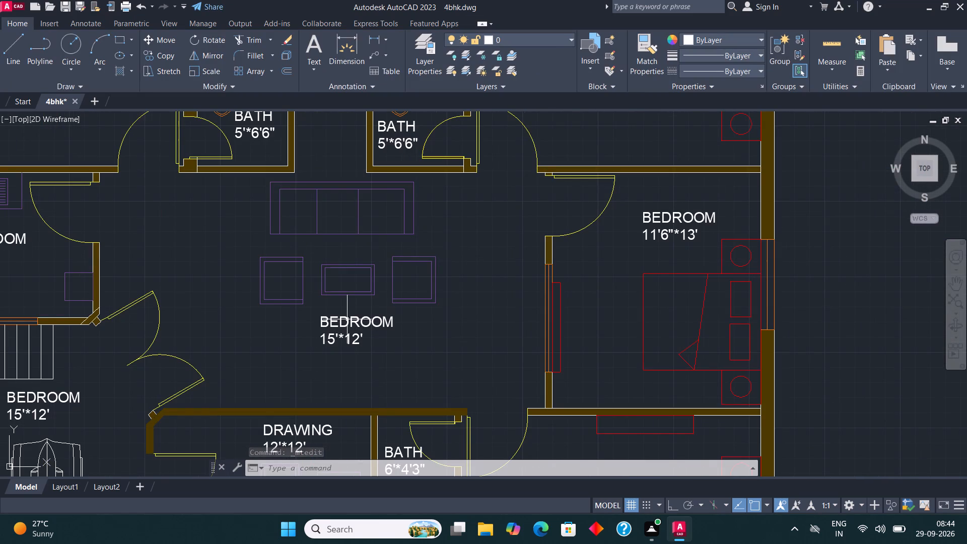
left_click(347, 319)
right_click(346, 319)
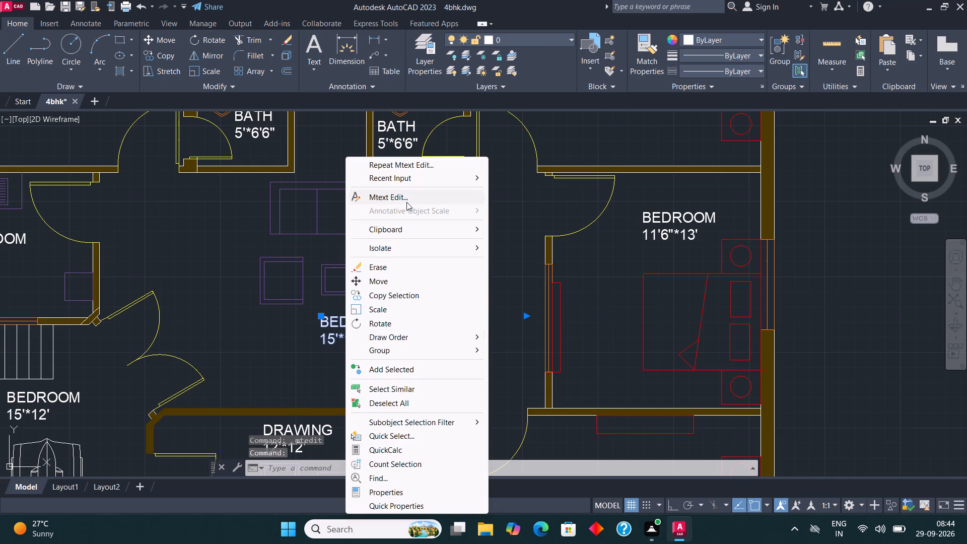
left_click(407, 201)
left_click(387, 343)
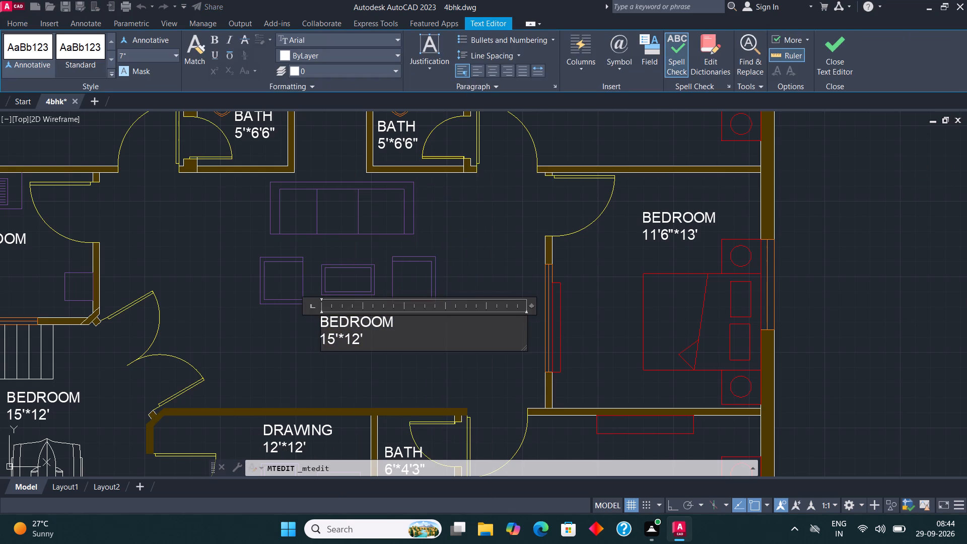
key("BackSpace")
key("BackSpace")
key("BackSpace")
key("BackSpace")
key("BackSpace")
key("BackSpace")
key("BackSpace")
key("BackSpace")
key("BackSpace")
key("BackSpace")
key("BackSpace")
key("BackSpace")
key("BackSpace")
key("BackSpace")
key("BackSpace")
key("BackSpace")
key("BackSpace")
key("BackSpace")
key("BackSpace")
key("BackSpace")
type("HALL")
key("Return")
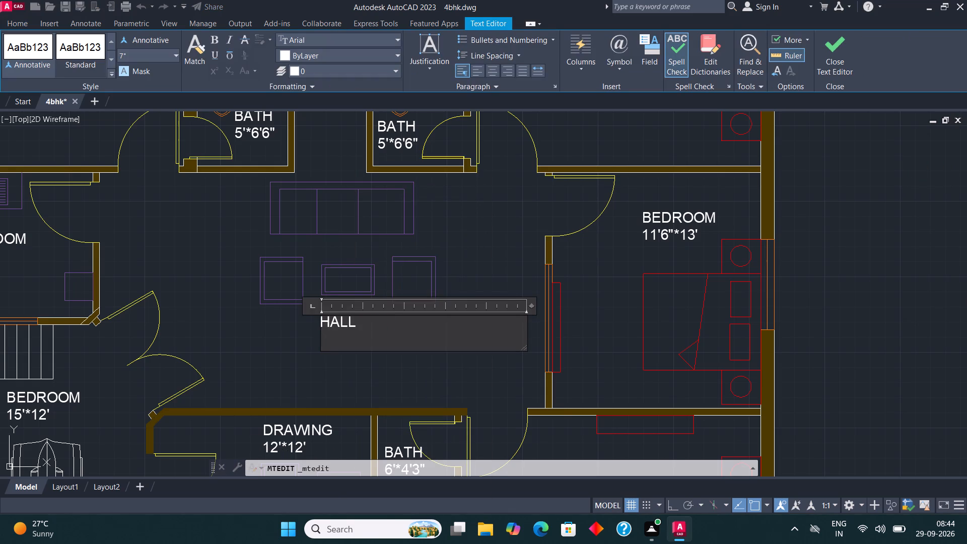
type("24'")
type("*13")
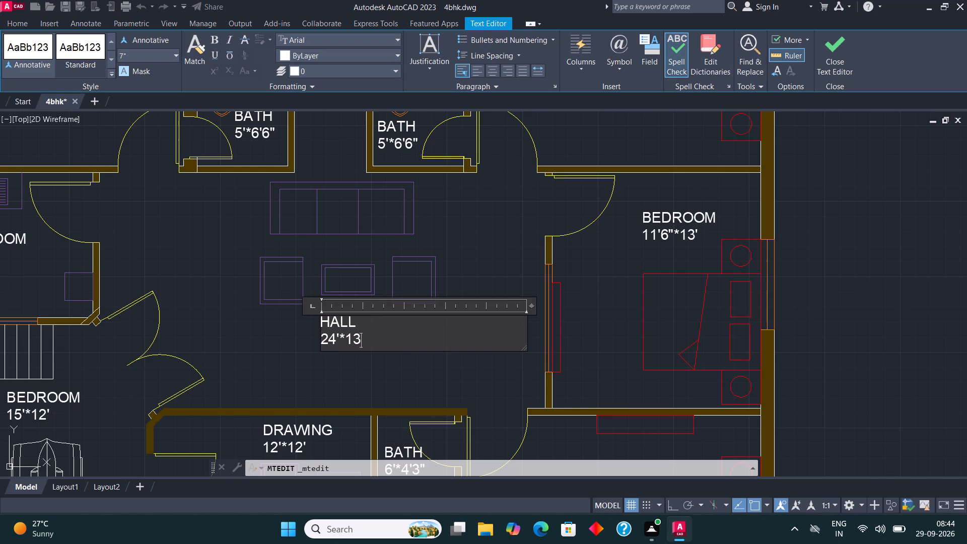
key("apostrophe")
left_click(819, 50)
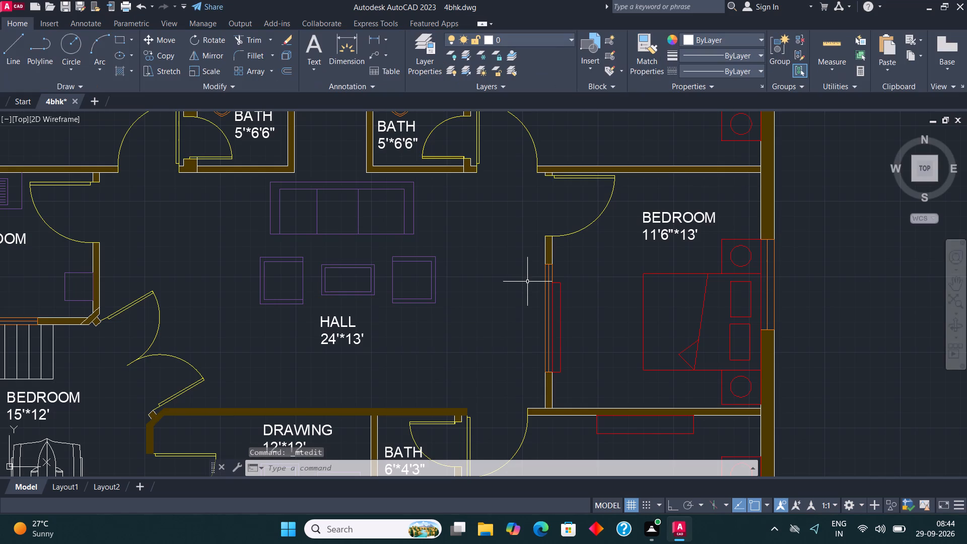
Change the bedroom label above the car, beside the staircase, to CAR PORCH with 12'*17' on the second line.
scroll(529, 320, "down", 2)
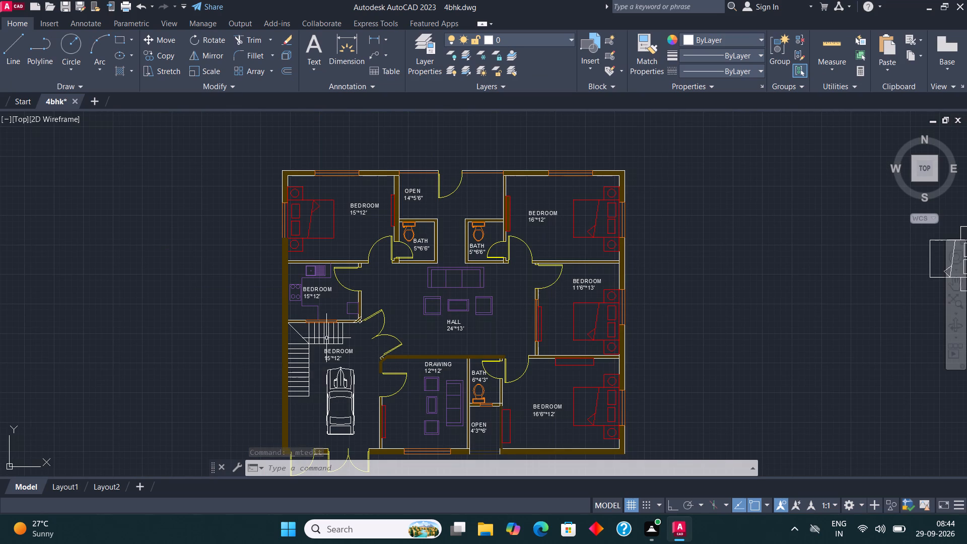
scroll(326, 338, "up", 2)
scroll(329, 375, "down", 1)
scroll(330, 395, "up", 2)
left_click(333, 327)
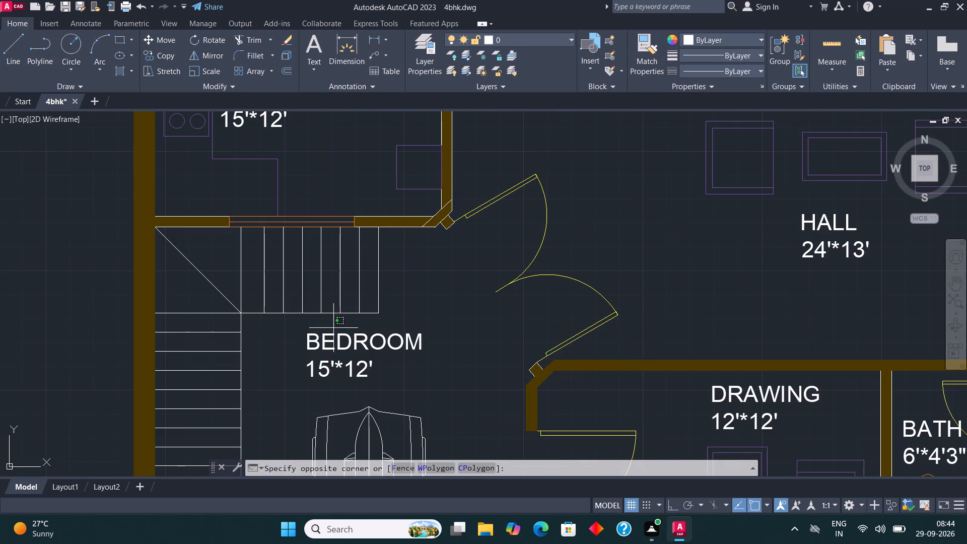
left_click(317, 367)
right_click(317, 367)
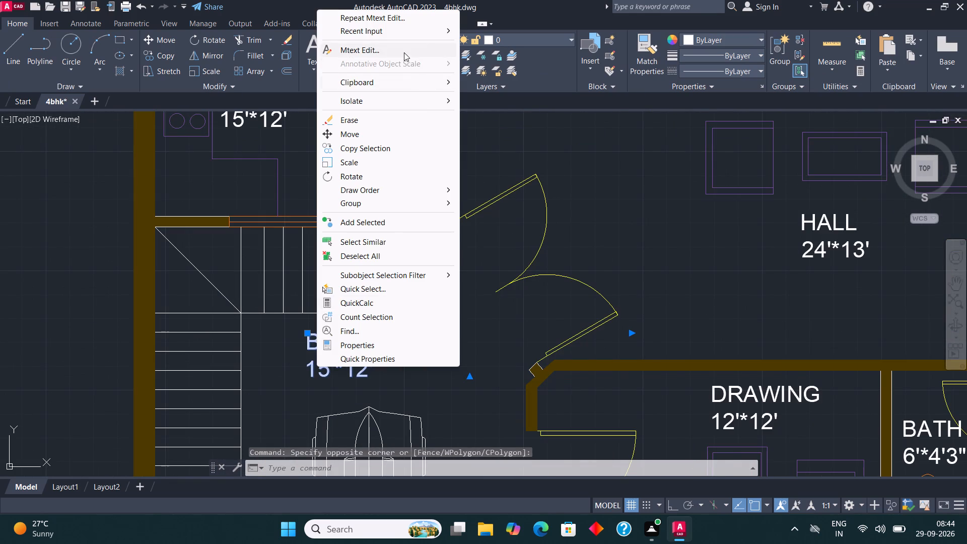
left_click(404, 52)
left_click(382, 359)
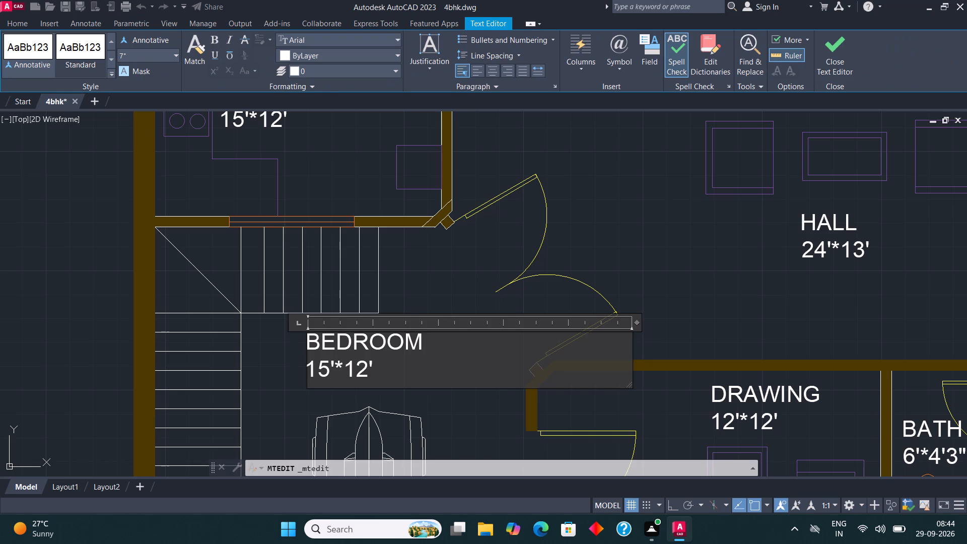
left_click(385, 374)
key("BackSpace")
key("BackSpace")
key("BackSpace")
key("BackSpace")
key("BackSpace")
key("BackSpace")
key("BackSpace")
key("BackSpace")
key("BackSpace")
key("BackSpace")
key("BackSpace")
key("BackSpace")
key("BackSpace")
key("BackSpace")
key("BackSpace")
key("BackSpace")
key("BackSpace")
key("BackSpace")
key("BackSpace")
key("BackSpace")
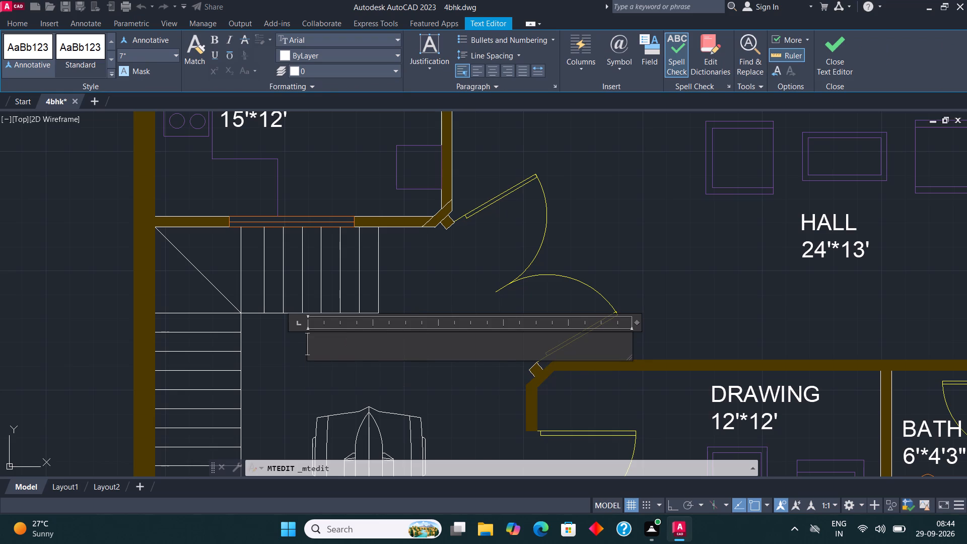
type("CAR PORCH")
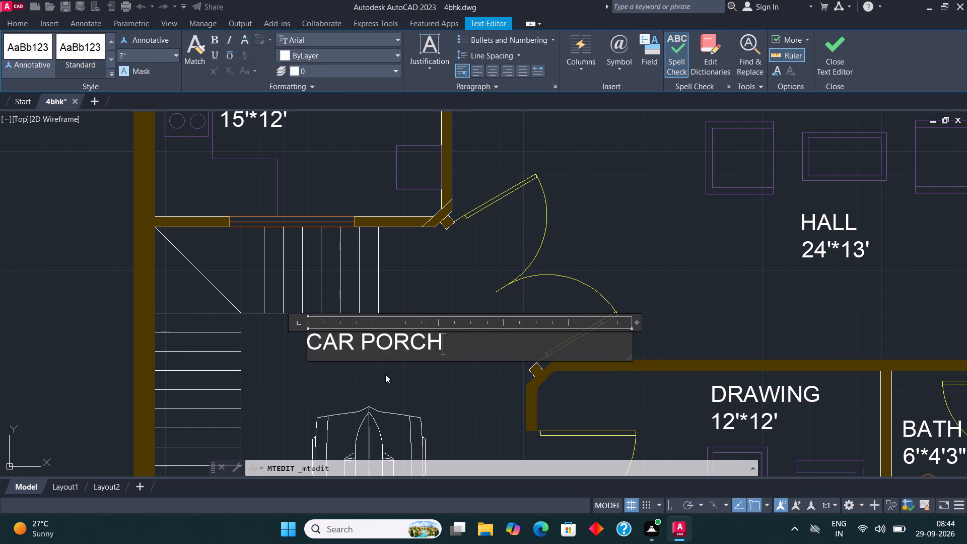
key("Return")
type("12'*")
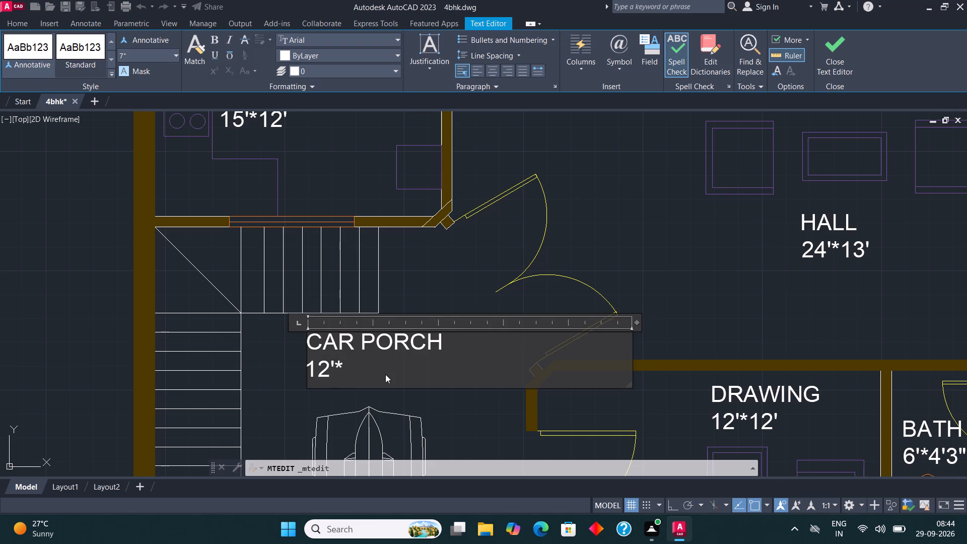
type("17'")
left_click(843, 48)
Change the bedroom label in the room with the stove and sink to KITCHEN with 10'*8' on the second line.
scroll(334, 383, "down", 1)
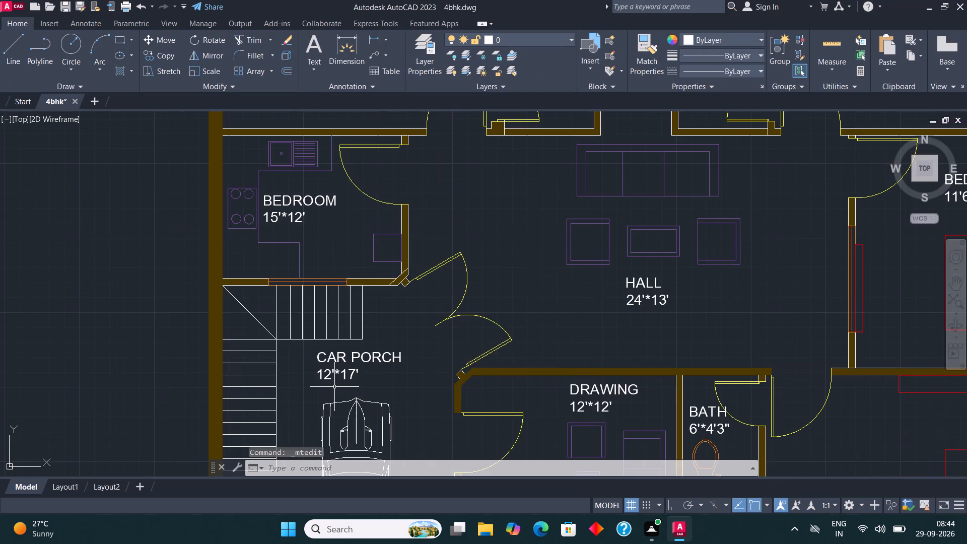
scroll(297, 192, "up", 1)
left_click(286, 213)
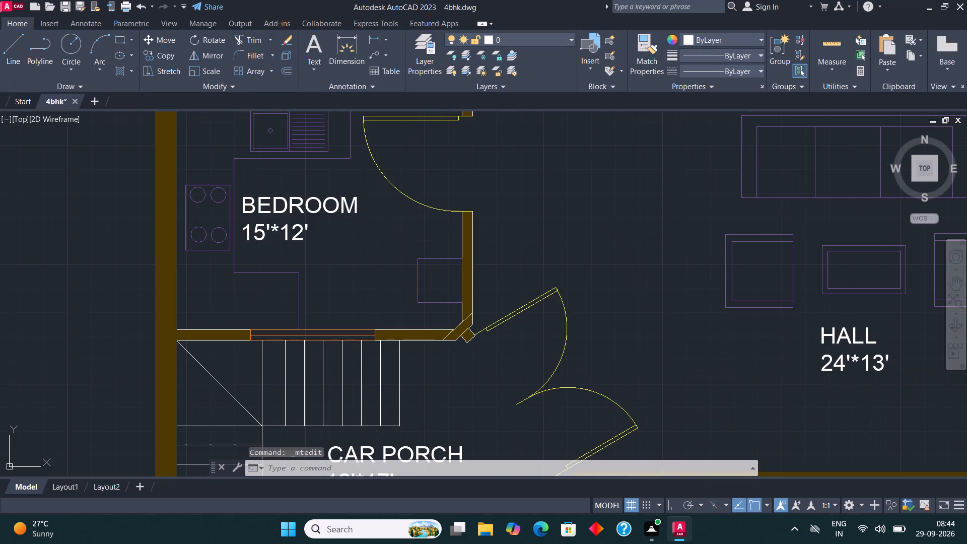
right_click(286, 213)
left_click(351, 196)
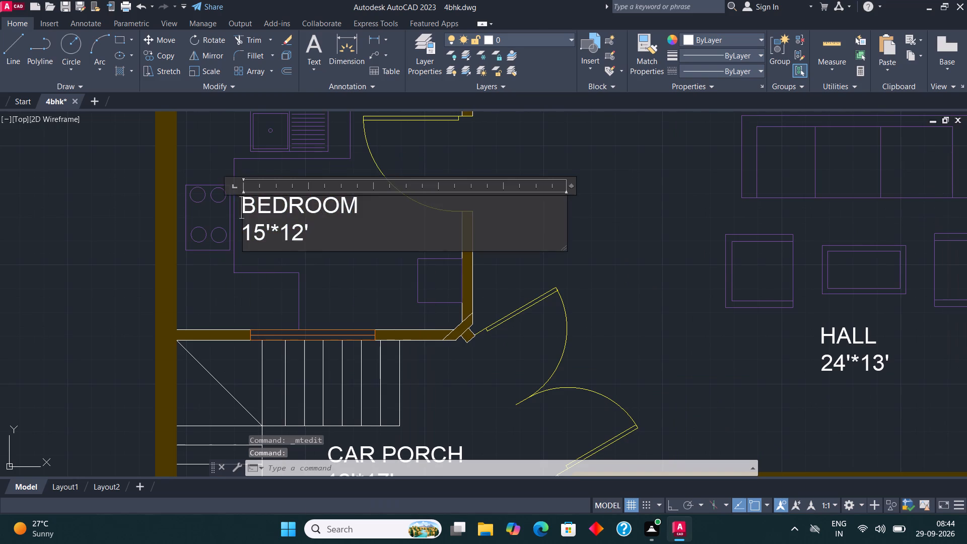
left_click(342, 236)
key("BackSpace")
key("BackSpace")
key("BackSpace")
key("BackSpace")
key("BackSpace")
key("BackSpace")
key("BackSpace")
key("BackSpace")
key("BackSpace")
key("BackSpace")
key("BackSpace")
key("BackSpace")
key("BackSpace")
key("BackSpace")
key("BackSpace")
key("BackSpace")
key("BackSpace")
key("BackSpace")
key("BackSpace")
key("BackSpace")
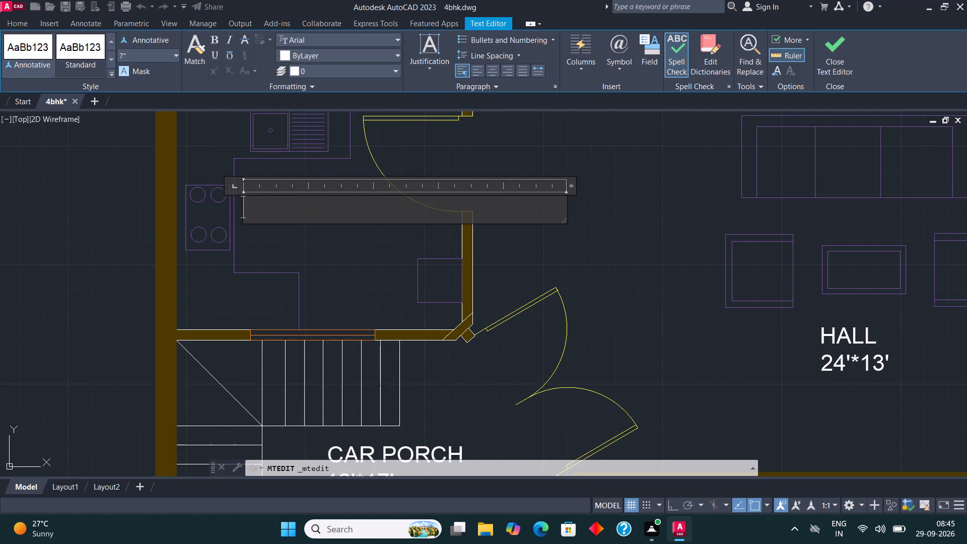
type("KITCHEN")
key("Return")
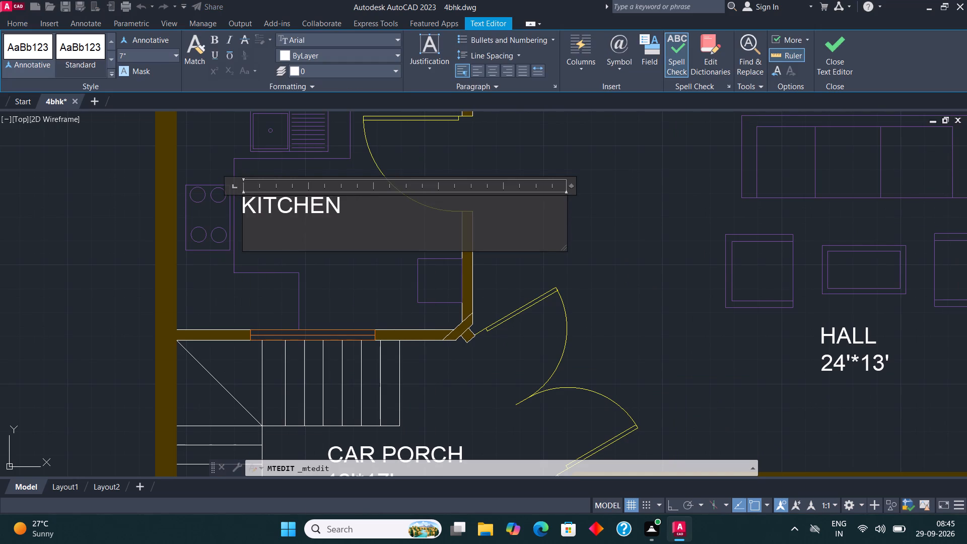
type("10'")
key("asterisk")
type("8'")
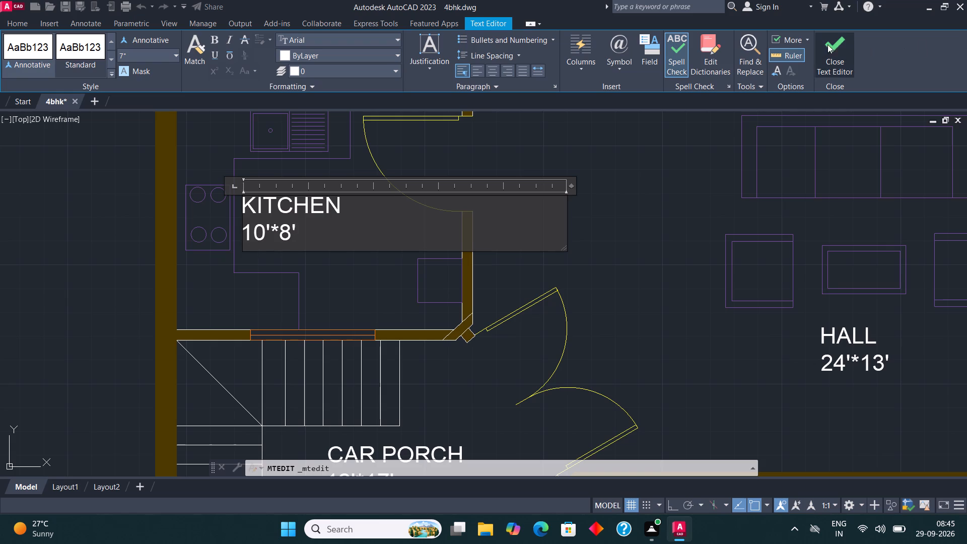
left_click(832, 42)
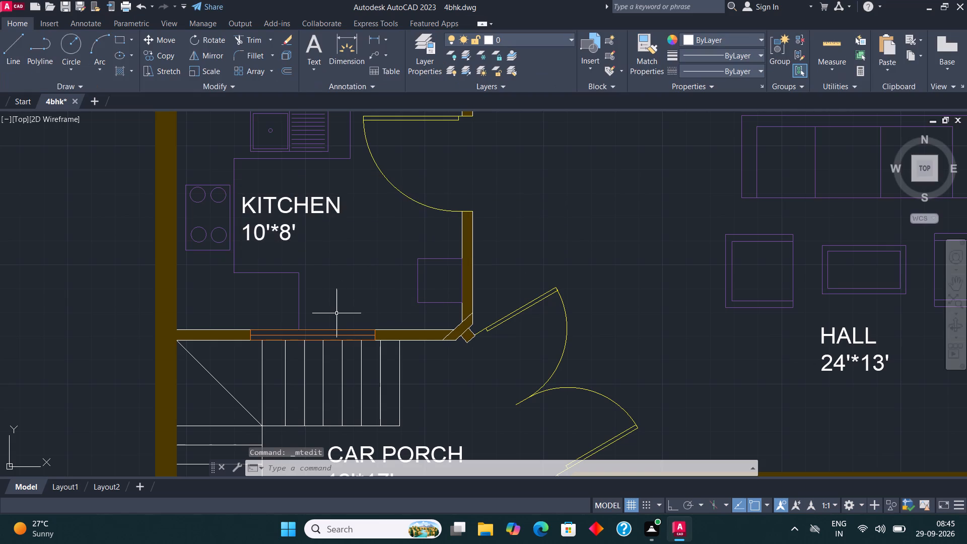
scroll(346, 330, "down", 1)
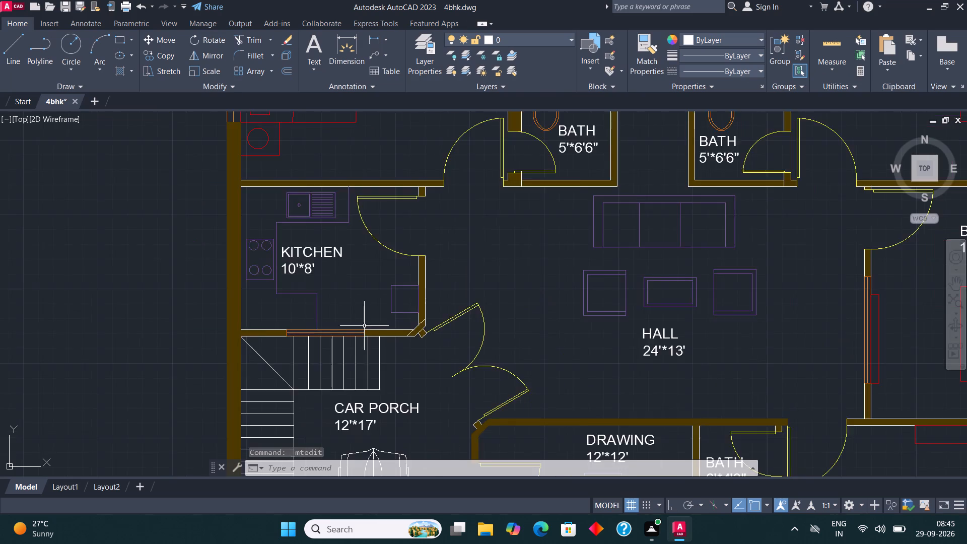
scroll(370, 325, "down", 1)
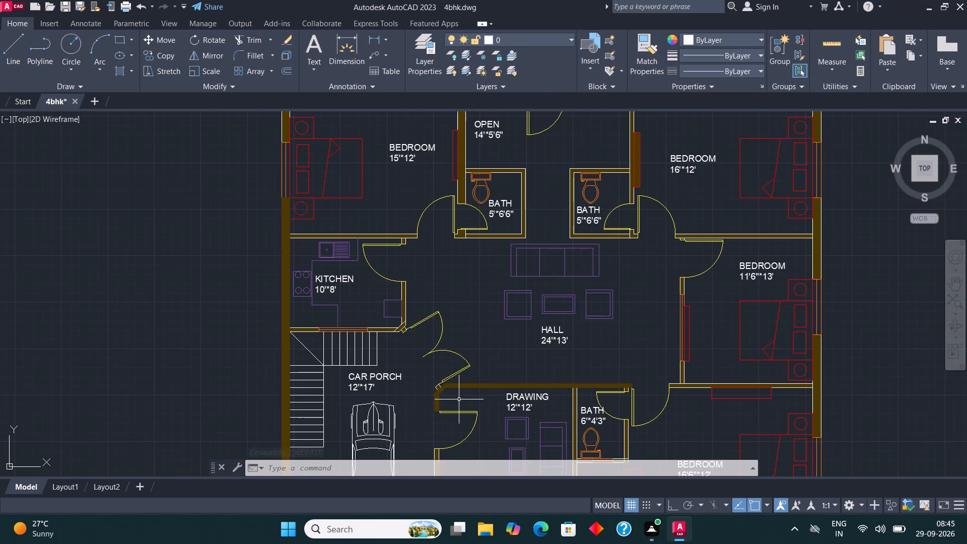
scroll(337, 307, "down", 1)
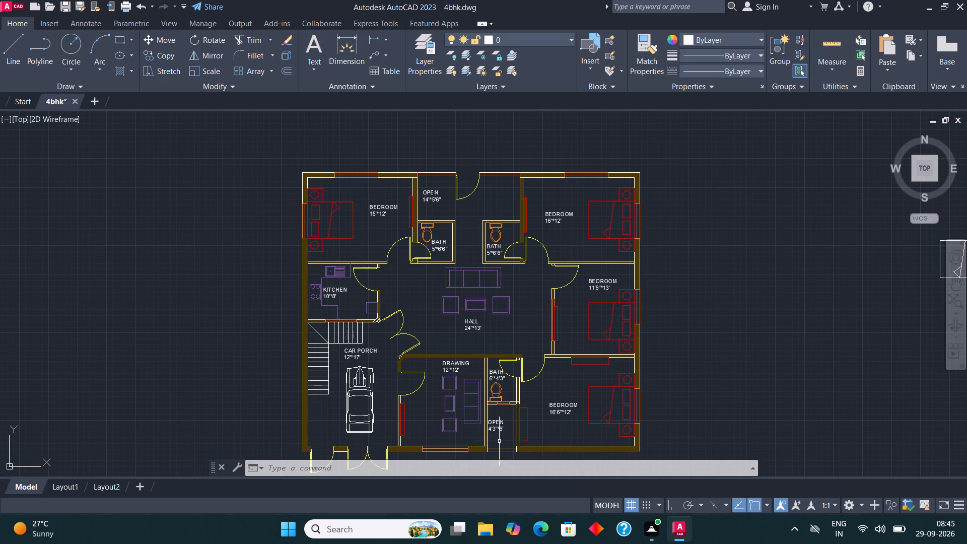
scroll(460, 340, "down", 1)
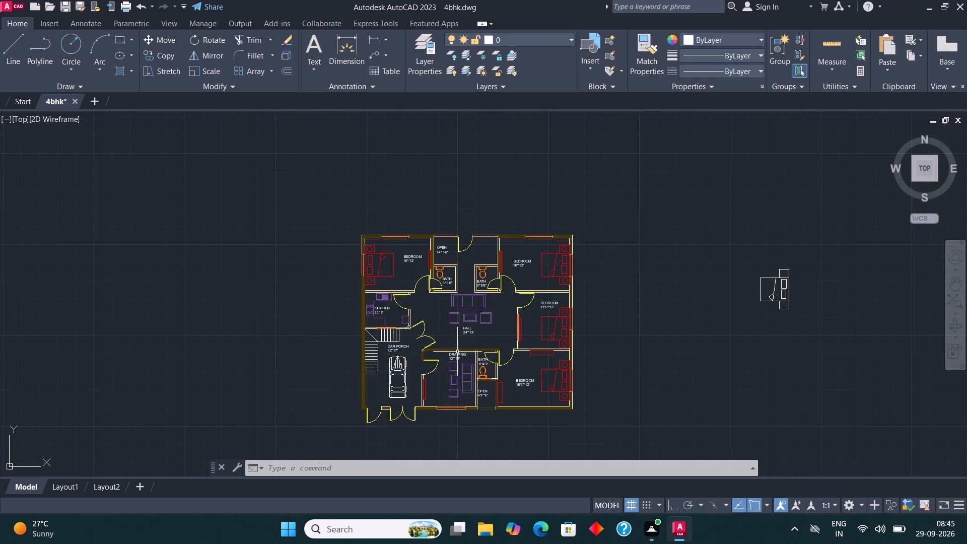
Assign the car in the car porch to the wall layer.
scroll(396, 394, "up", 2)
left_click(397, 387)
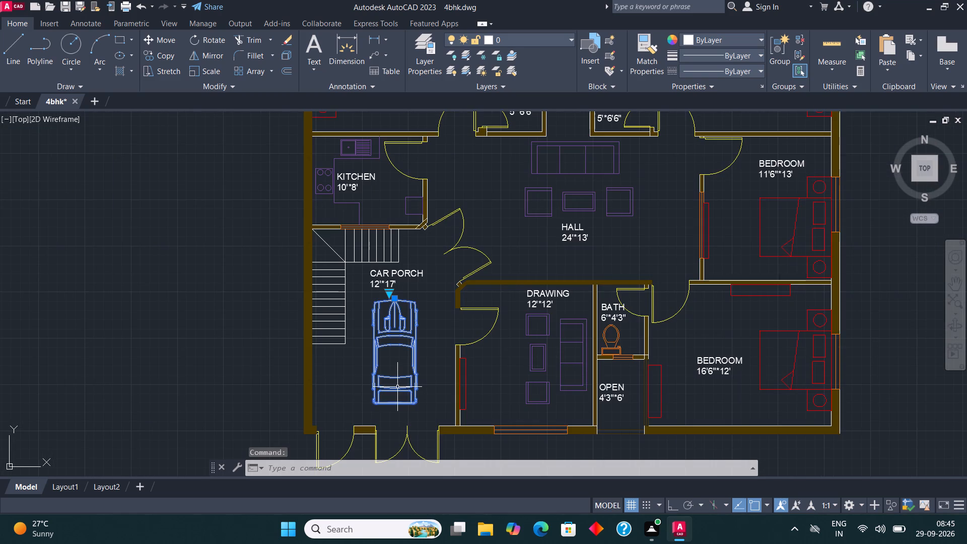
left_click(533, 37)
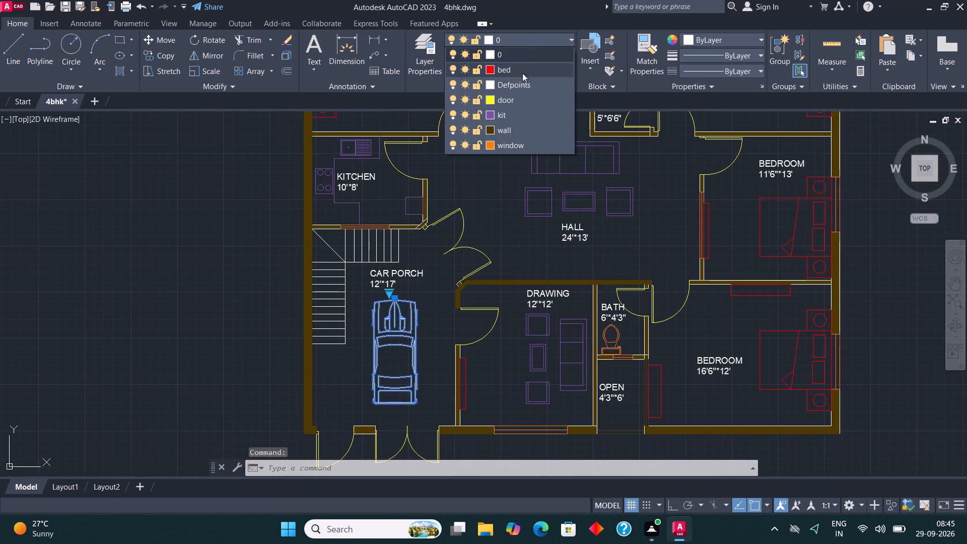
left_click(497, 128)
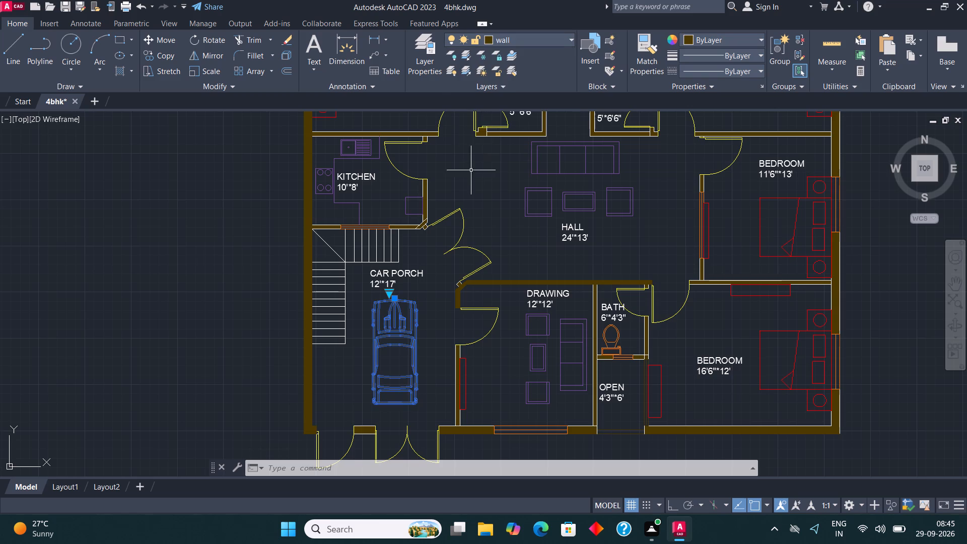
key("Escape")
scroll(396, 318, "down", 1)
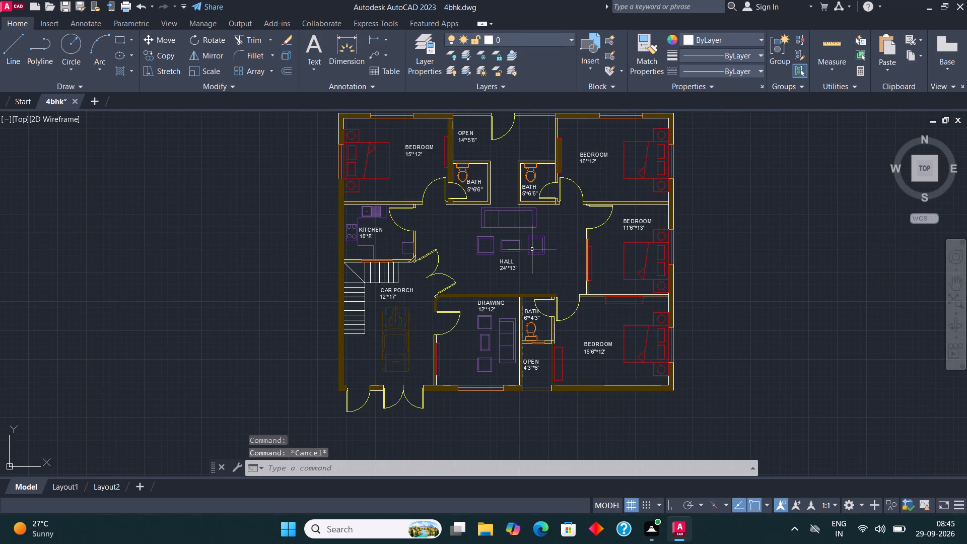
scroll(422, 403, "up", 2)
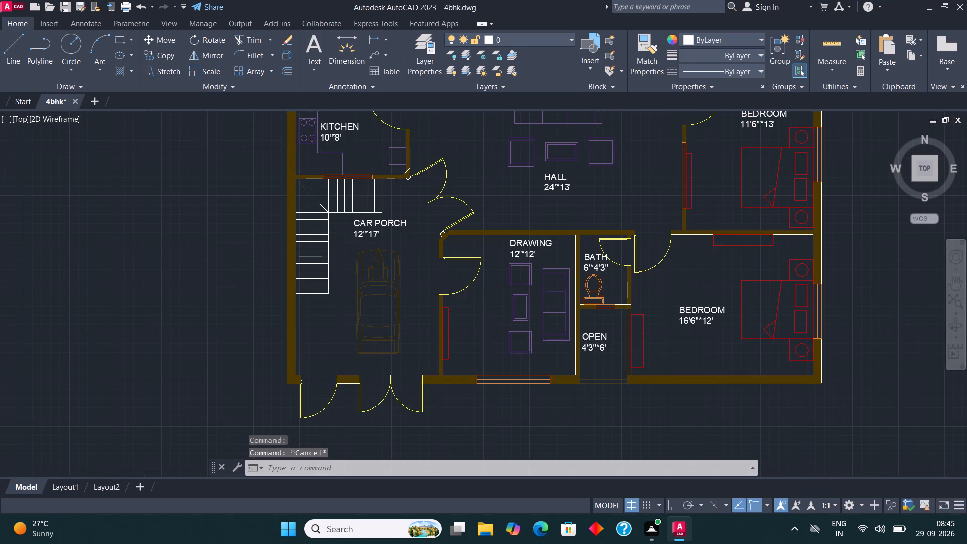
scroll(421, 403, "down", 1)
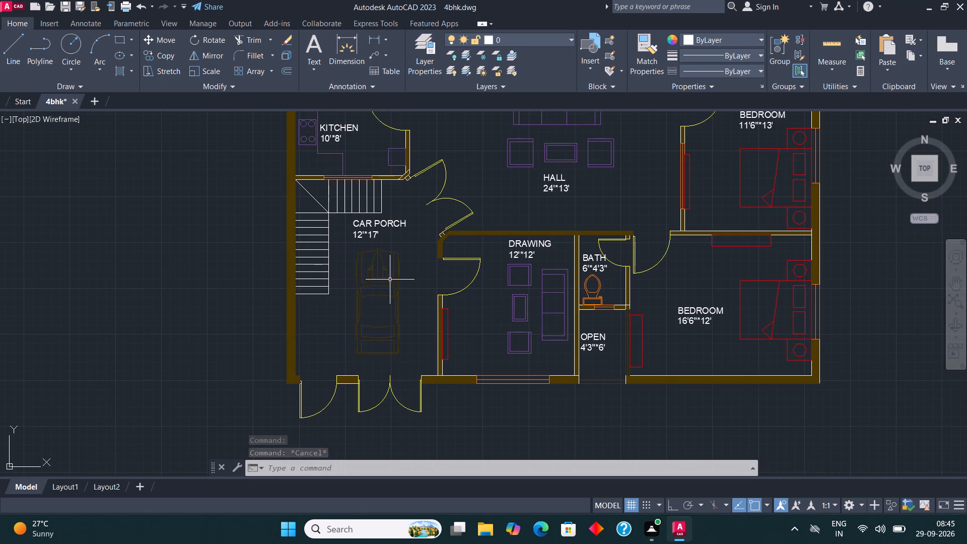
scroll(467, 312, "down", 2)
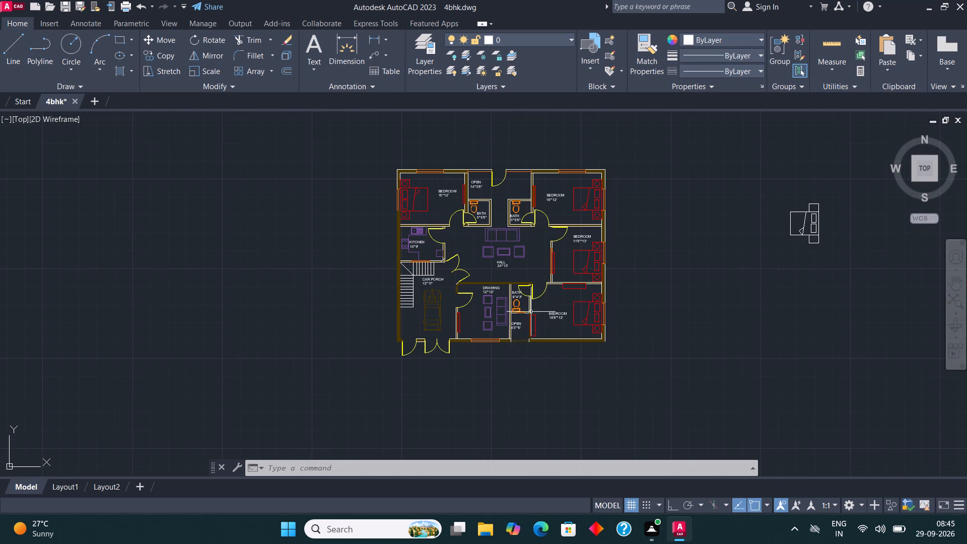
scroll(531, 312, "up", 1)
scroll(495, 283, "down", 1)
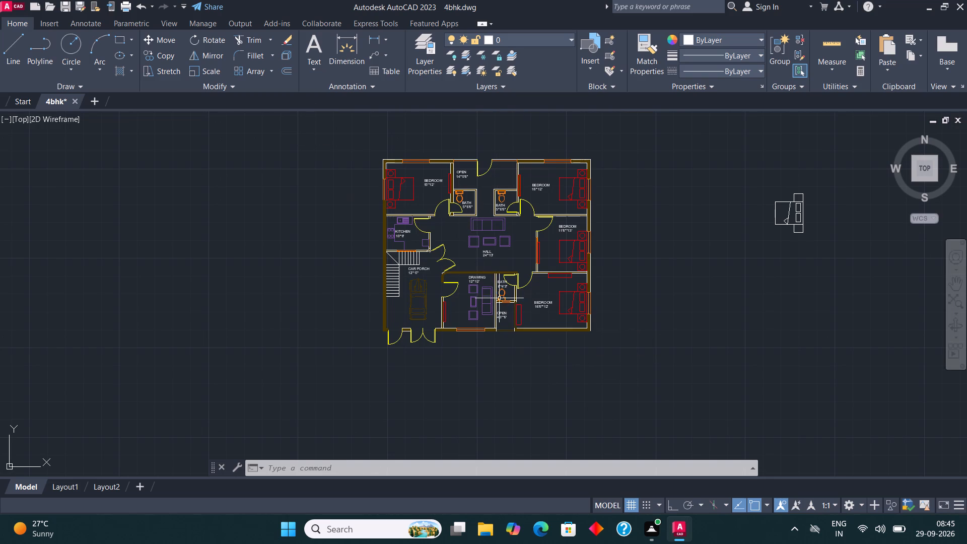
Copy the 16'6"*12' bedroom label to the empty space below the plan, beneath the lower open area.
scroll(532, 317, "up", 2)
left_click(542, 283)
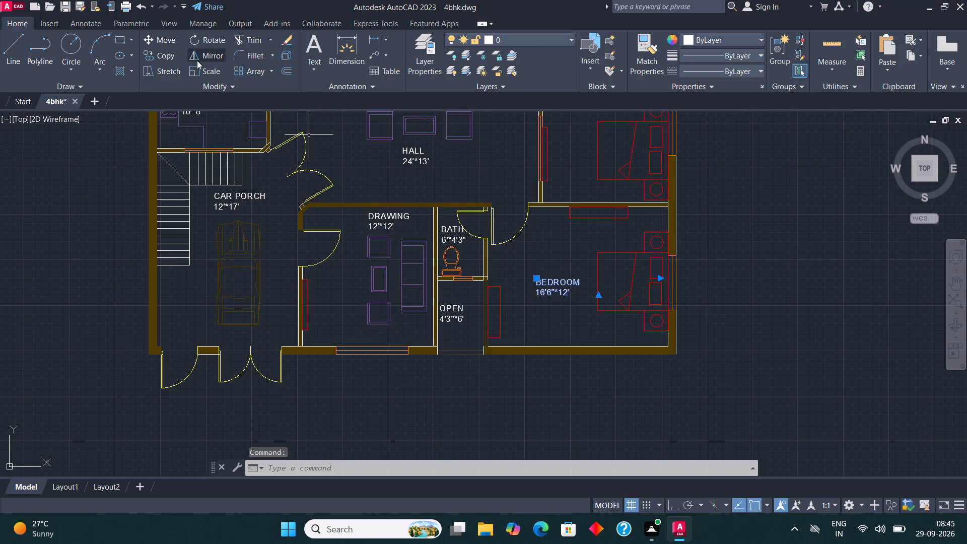
left_click(157, 57)
left_click(556, 292)
scroll(561, 289, "down", 1)
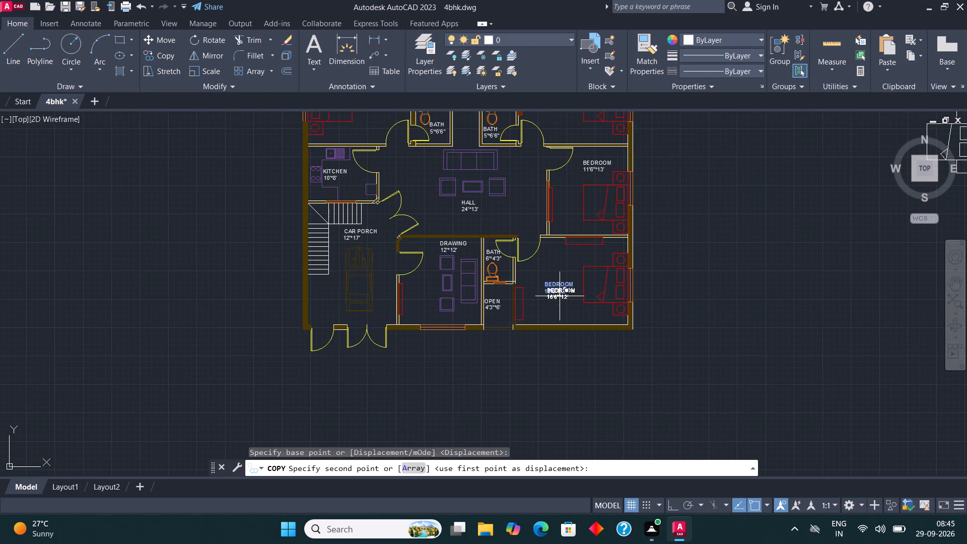
scroll(477, 379, "up", 2)
left_click(467, 368)
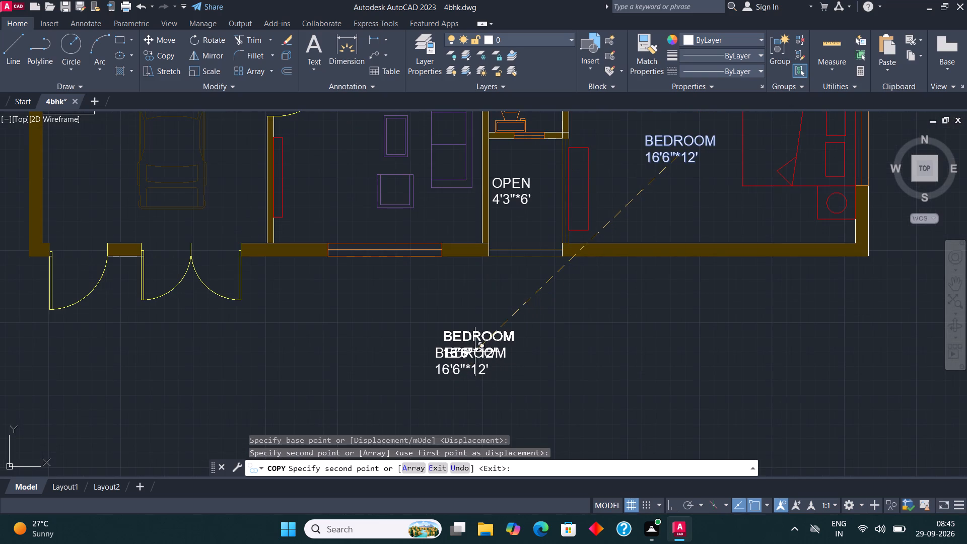
key("Escape")
Replace the text of the copied label below the plan with 4BHK HOUSE PLAN.
left_click(458, 358)
right_click(457, 357)
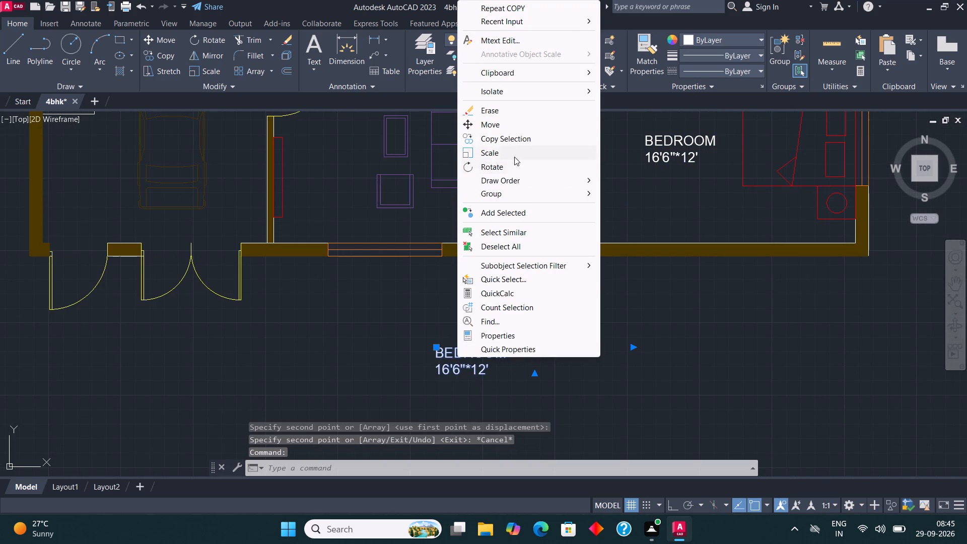
left_click(503, 41)
left_click(497, 377)
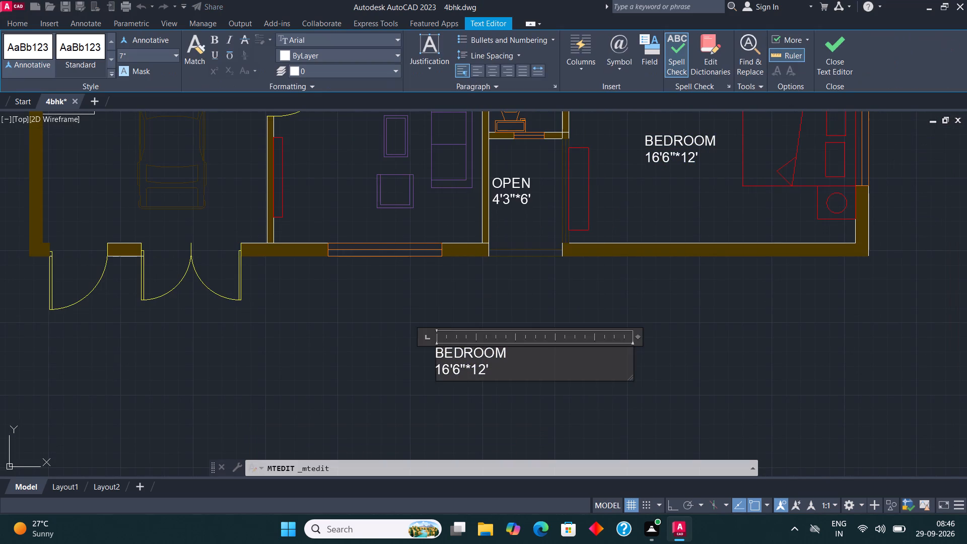
key("BackSpace")
key("BackSpace")
key("BackSpace")
key("BackSpace")
key("BackSpace")
key("BackSpace")
key("BackSpace")
key("BackSpace")
key("BackSpace")
key("BackSpace")
key("BackSpace")
key("BackSpace")
key("BackSpace")
key("BackSpace")
key("BackSpace")
key("BackSpace")
key("BackSpace")
key("BackSpace")
key("BackSpace")
key("BackSpace")
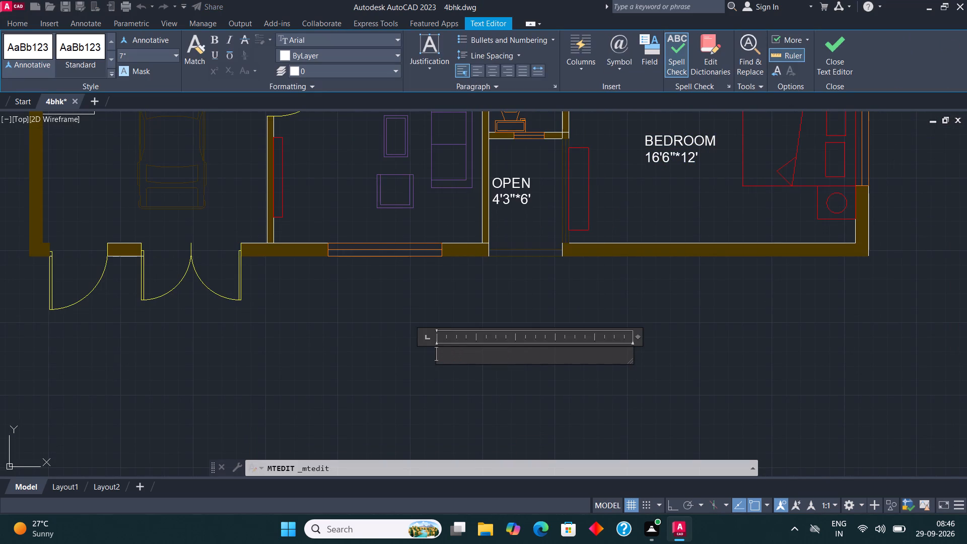
key("4")
type("BHK HOUSE PLAN")
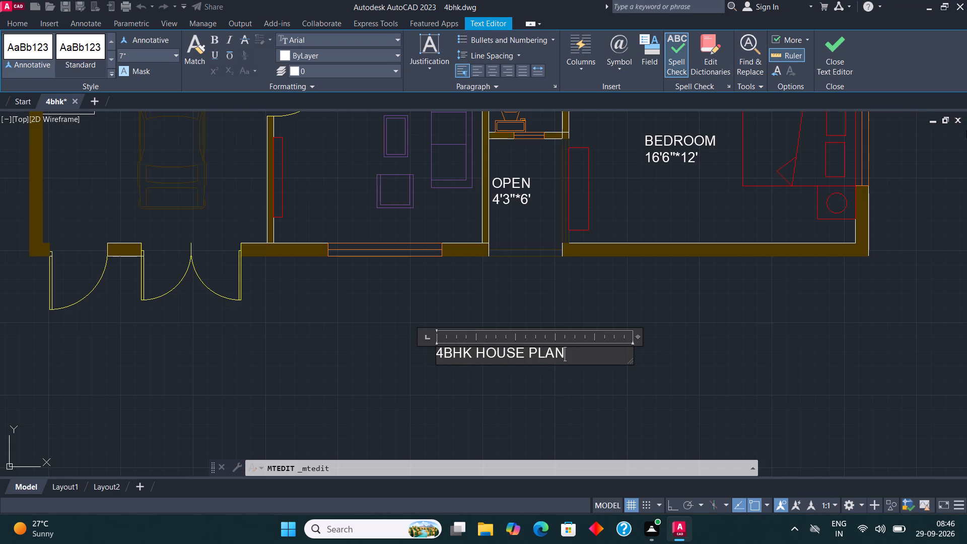
left_click(843, 60)
Scale the 4BHK HOUSE PLAN title up until it spans a little over half the plan's width.
scroll(516, 293, "down", 3)
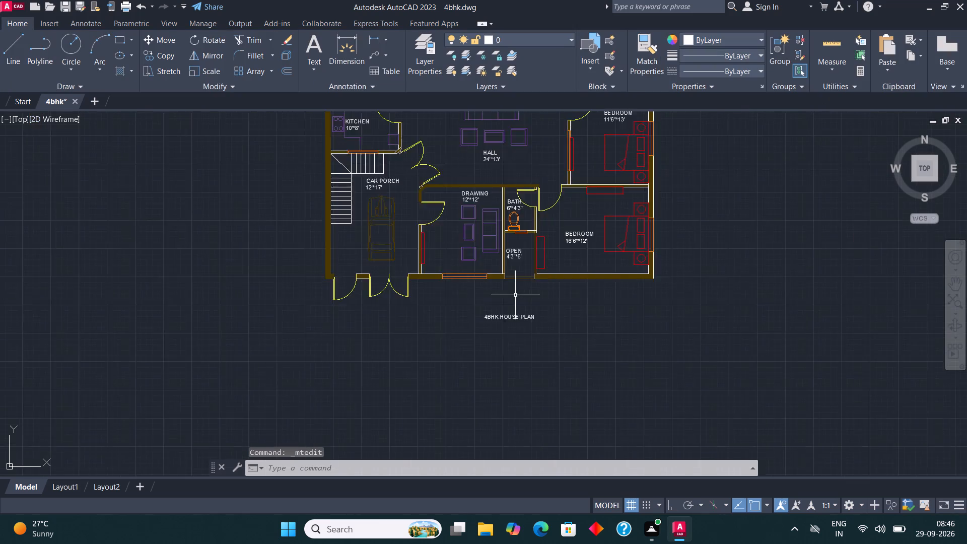
scroll(509, 310, "up", 3)
left_click(508, 303)
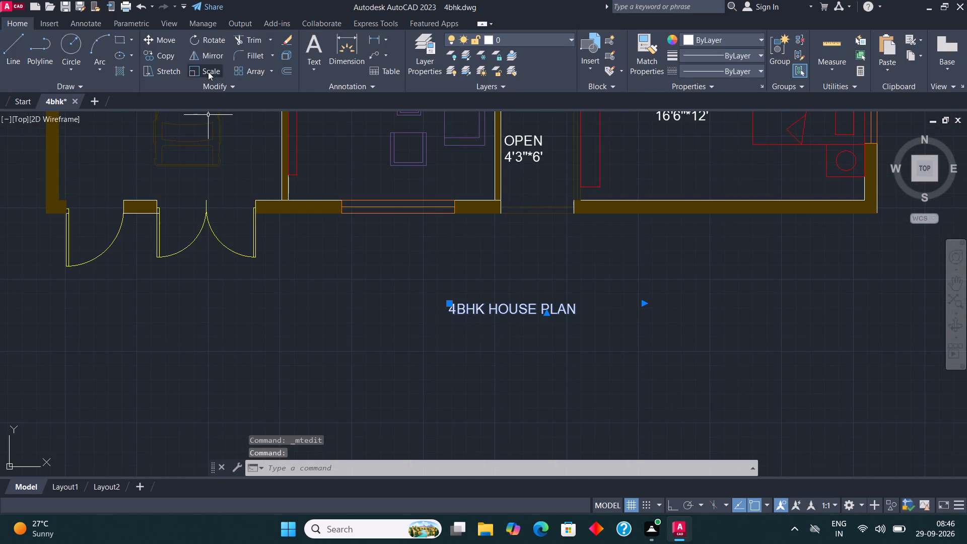
left_click(208, 72)
left_click(498, 310)
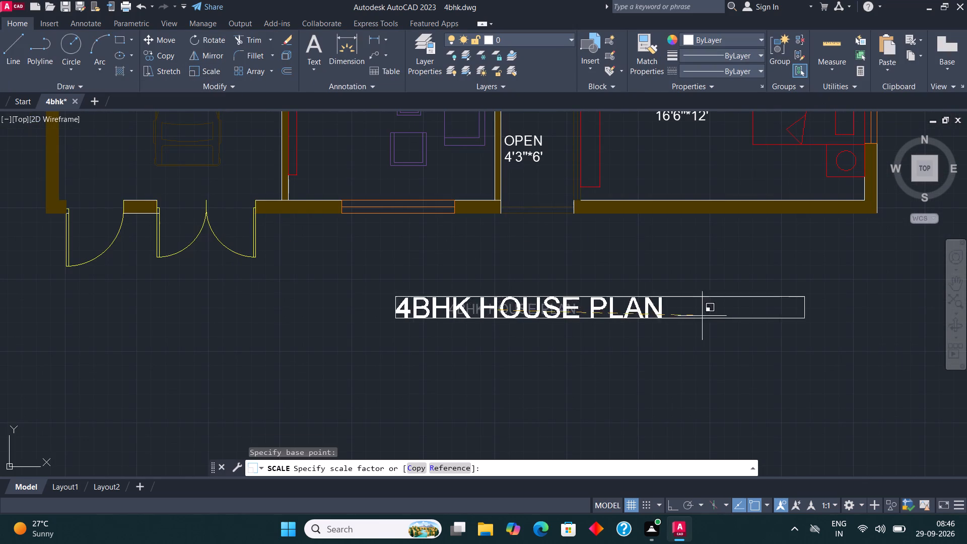
left_click(852, 327)
Move the enlarged 4BHK HOUSE PLAN title so it sits roughly centred beneath the floor plan.
scroll(555, 355, "down", 3)
scroll(573, 351, "up", 3)
left_click(519, 346)
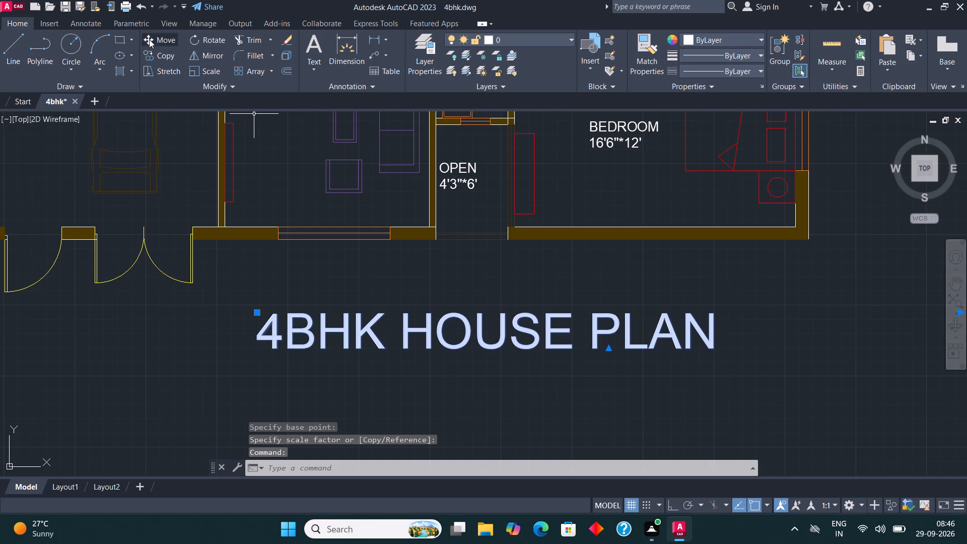
left_click(159, 39)
scroll(395, 350, "down", 3)
left_click(421, 355)
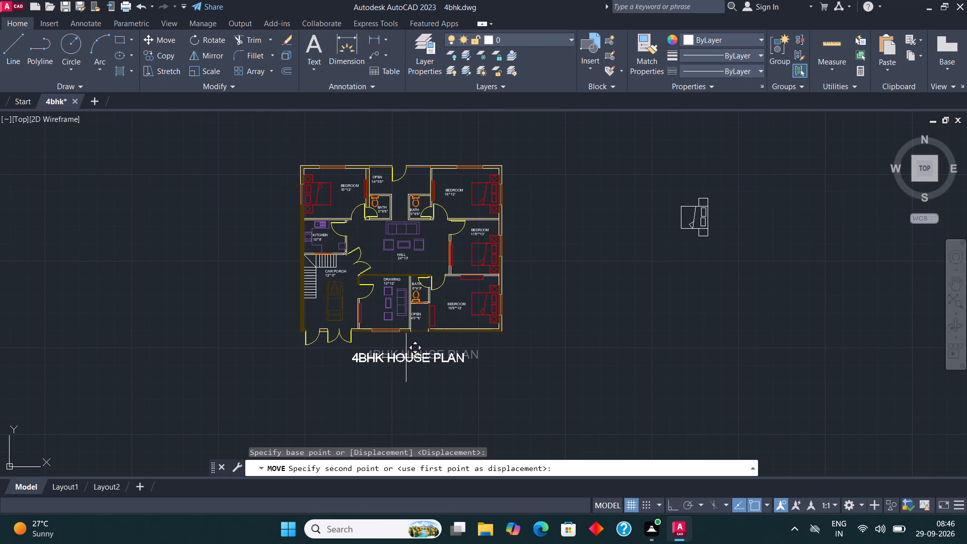
left_click(406, 358)
Erase the spare bed with side tables standing outside the floor plan.
left_click_drag(753, 292, 751, 286)
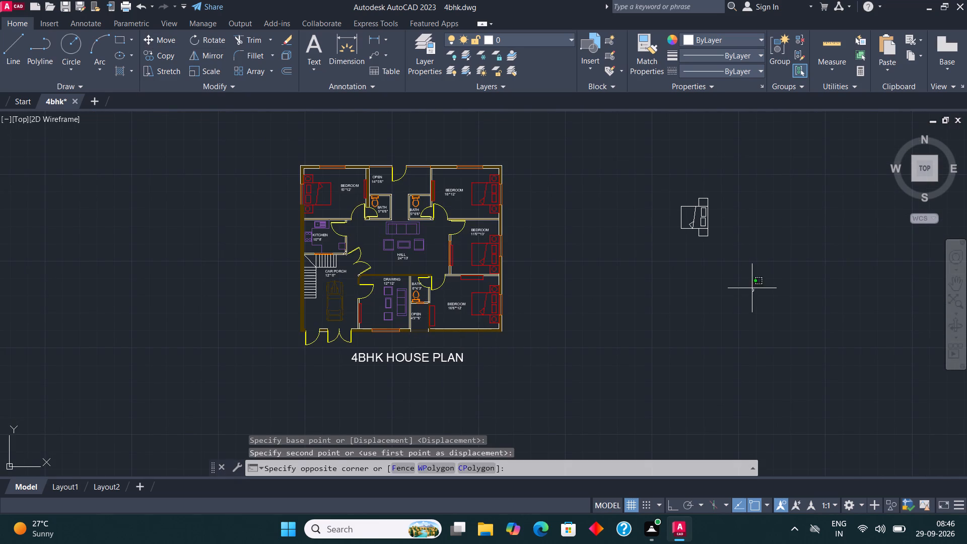
left_click(629, 144)
key("Delete")
Dimension the house's overall width between the outer corners of the top wall, placing the dimension line above the plan.
scroll(623, 319, "down", 1)
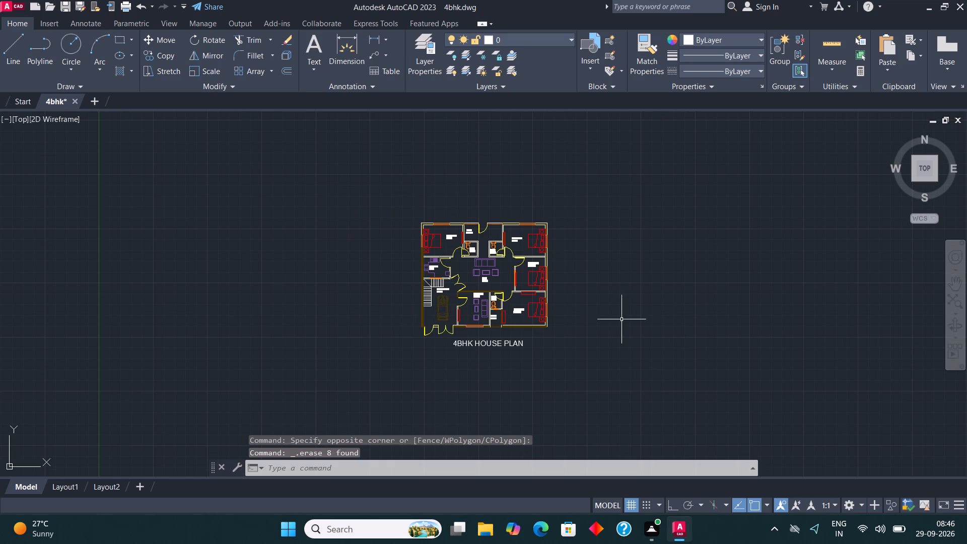
scroll(464, 212, "up", 4)
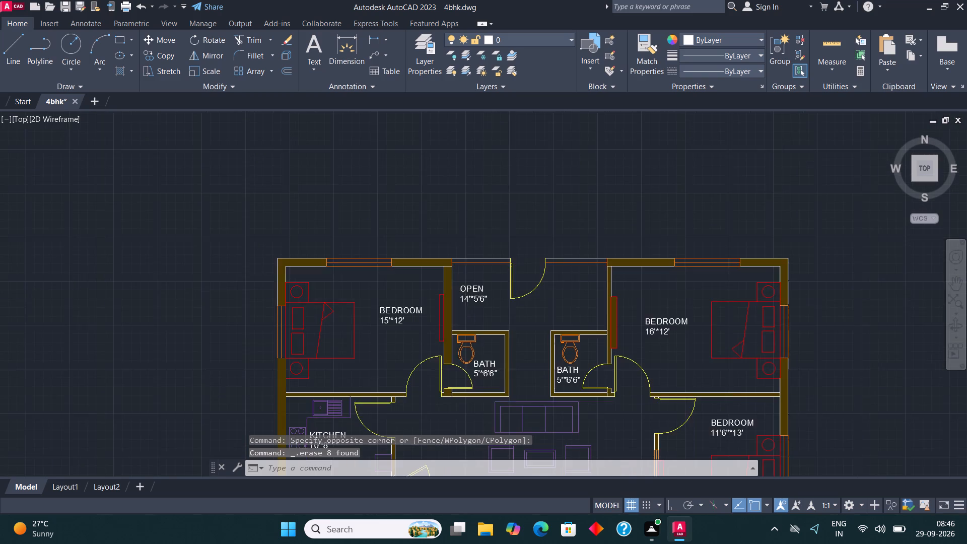
left_click(346, 43)
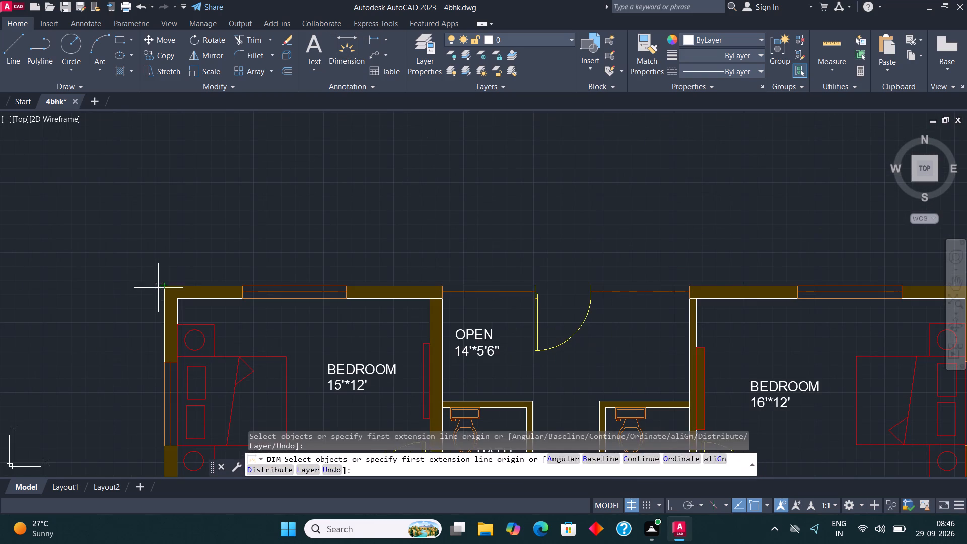
left_click(166, 284)
scroll(171, 285, "down", 2)
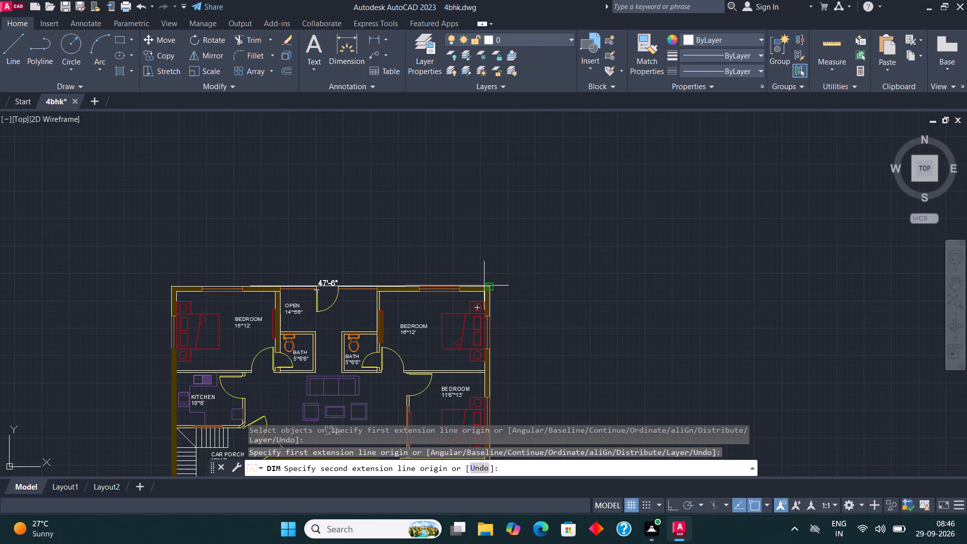
left_click(491, 287)
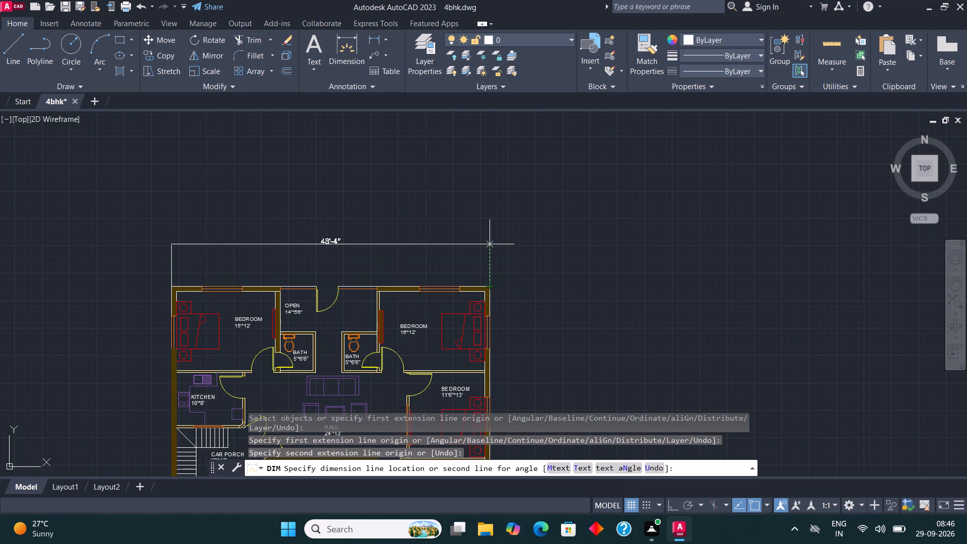
left_click(490, 244)
Dimension the house's overall depth between the outer corners of the right-hand wall, placing the dimension line outside the plan.
left_click(337, 48)
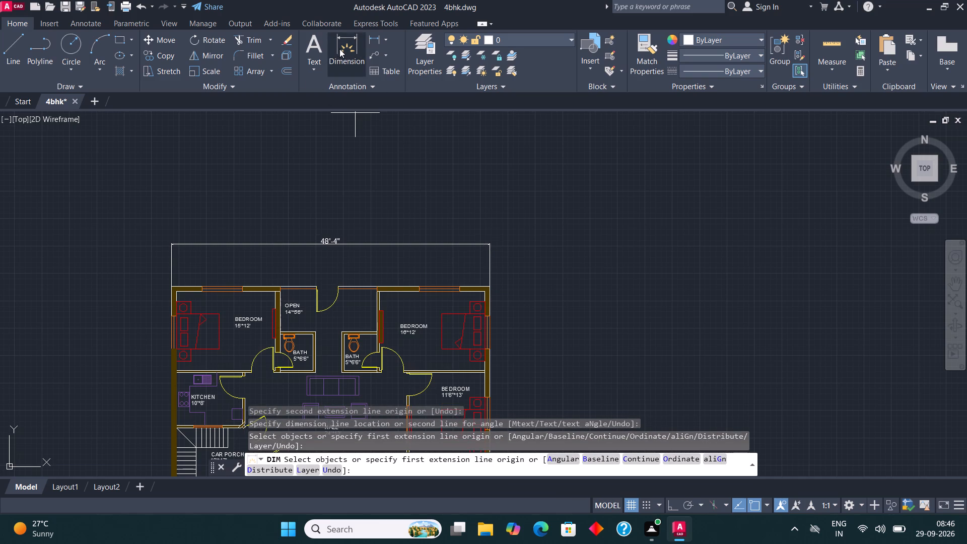
left_click(491, 288)
scroll(511, 256, "down", 2)
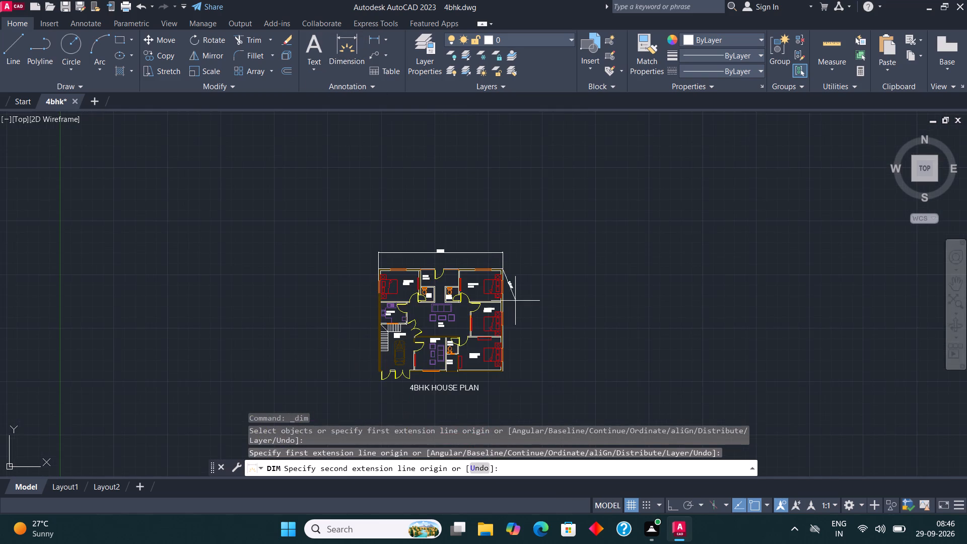
scroll(501, 387, "up", 4)
left_click(502, 279)
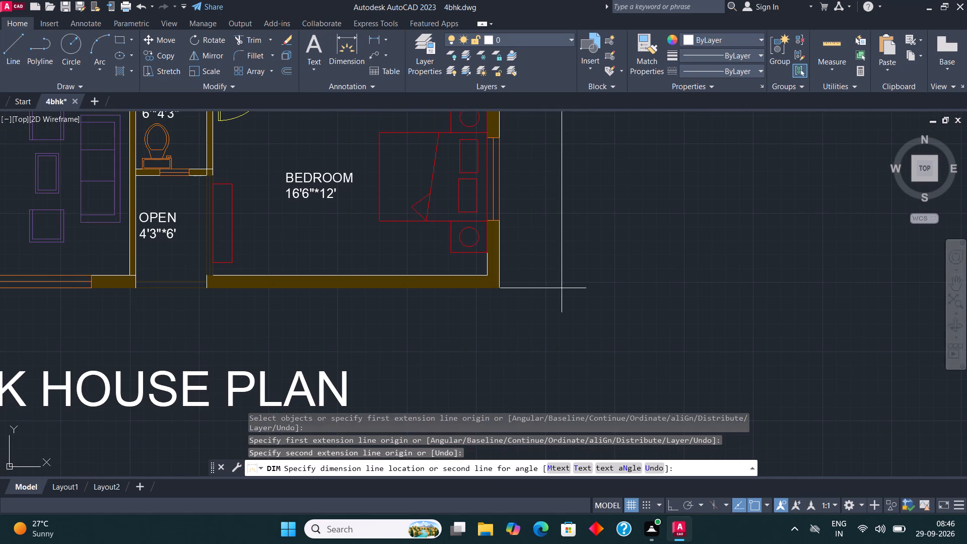
scroll(540, 320, "down", 2)
left_click(561, 304)
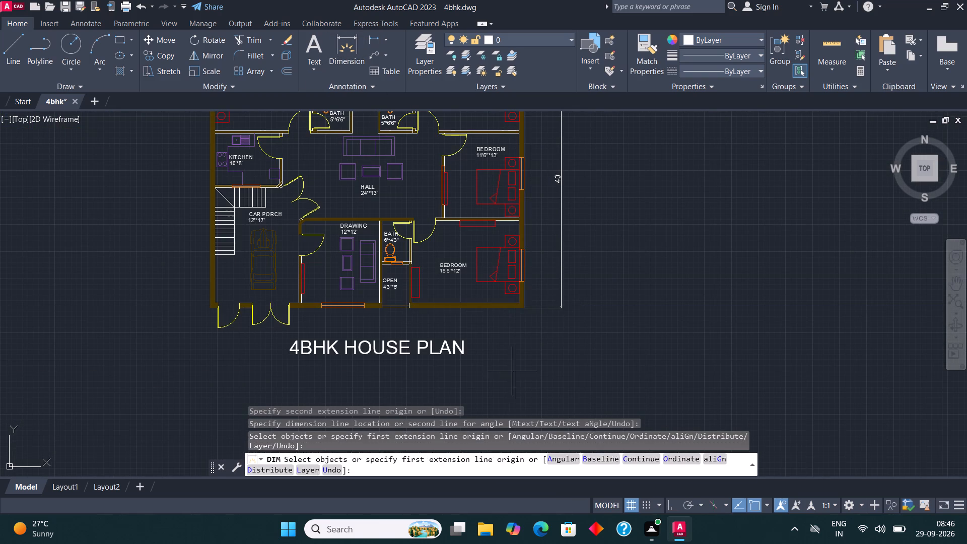
scroll(487, 317, "down", 1)
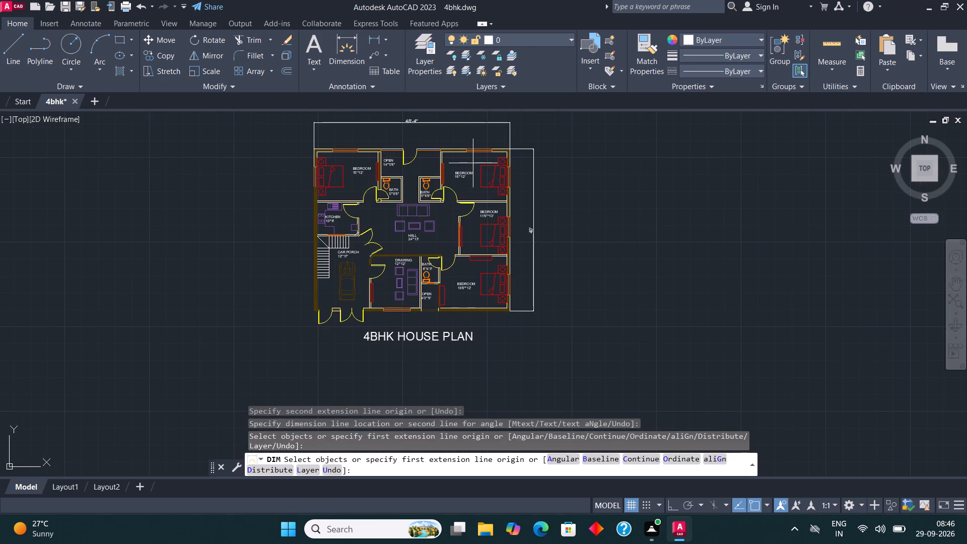
key("Escape")
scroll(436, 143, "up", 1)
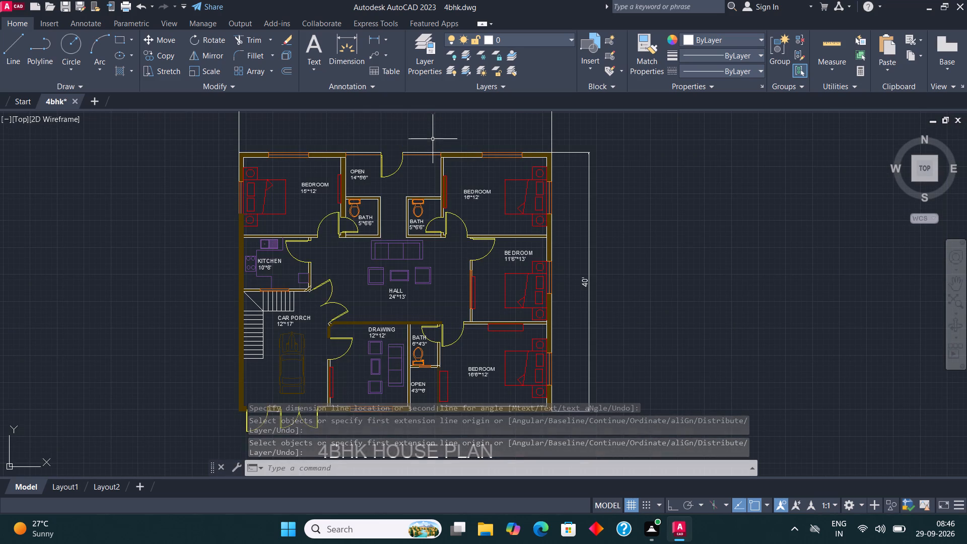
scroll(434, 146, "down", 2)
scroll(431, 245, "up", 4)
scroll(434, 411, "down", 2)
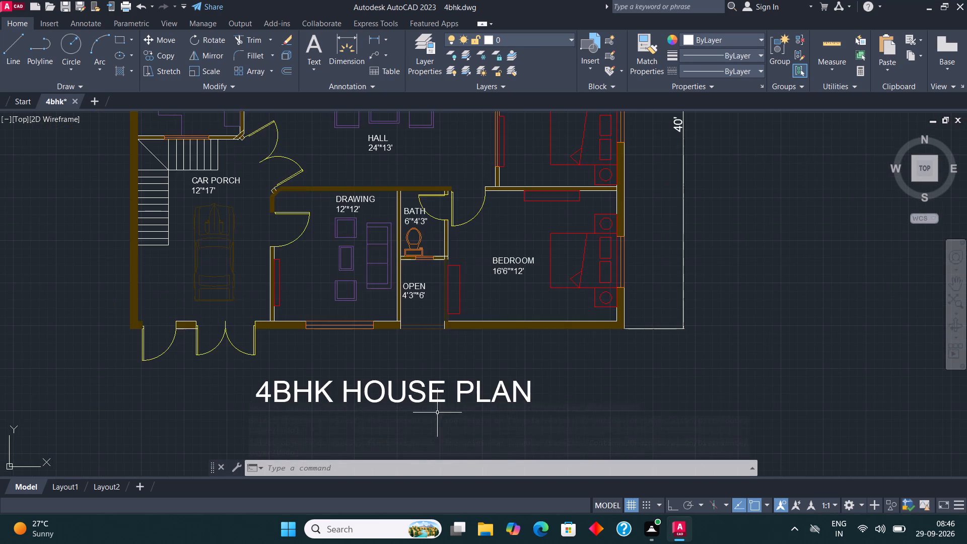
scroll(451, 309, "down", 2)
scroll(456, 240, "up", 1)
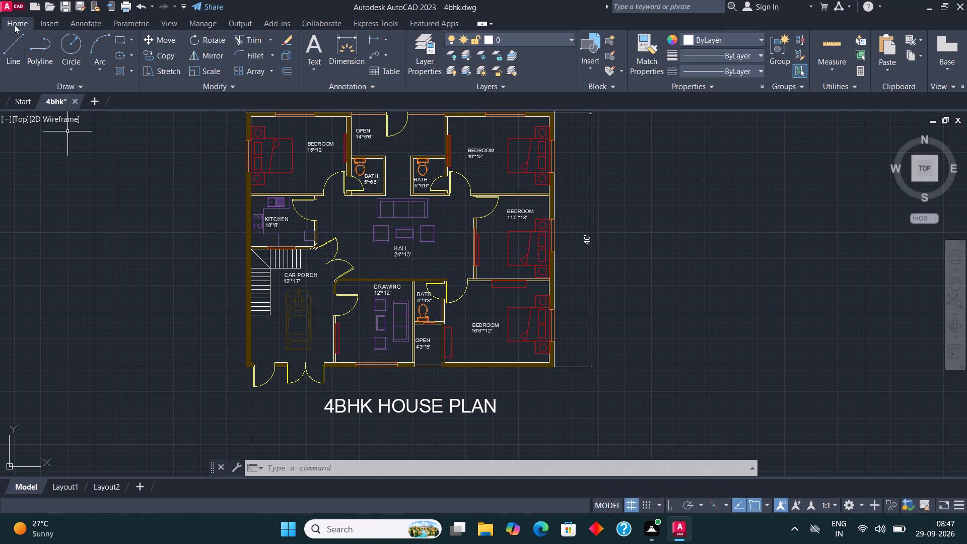
Save the 4bhk drawing.
left_click(16, 23)
left_click(5, 7)
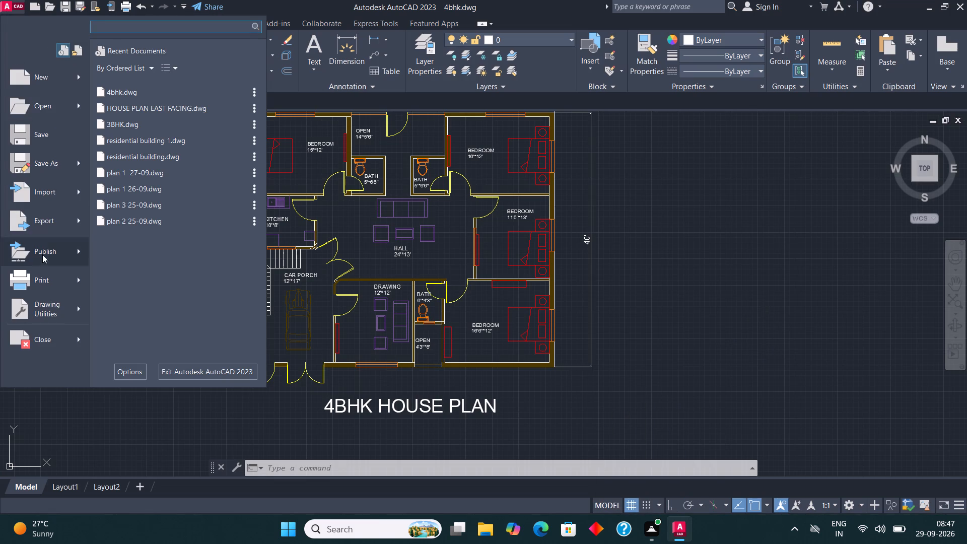
left_click(46, 137)
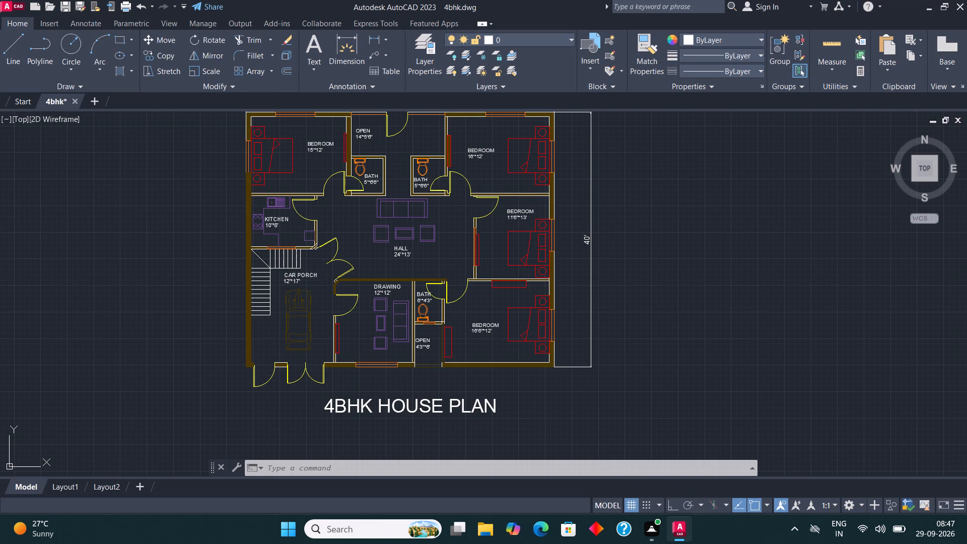
Set up the plot with the AutoCAD PDF (High Quality Print).pc3 plotter and a Window plot area, and apply it to the layout.
left_click(7, 5)
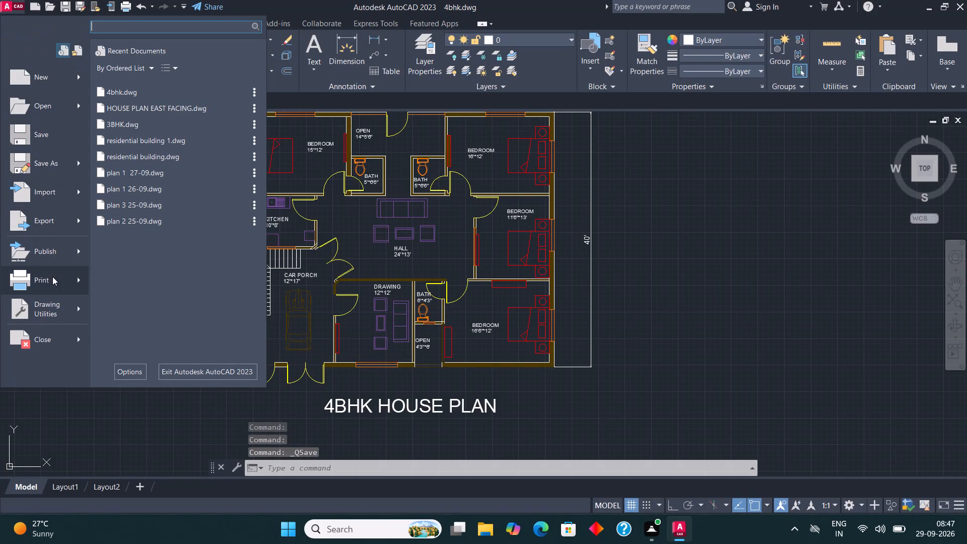
left_click(52, 278)
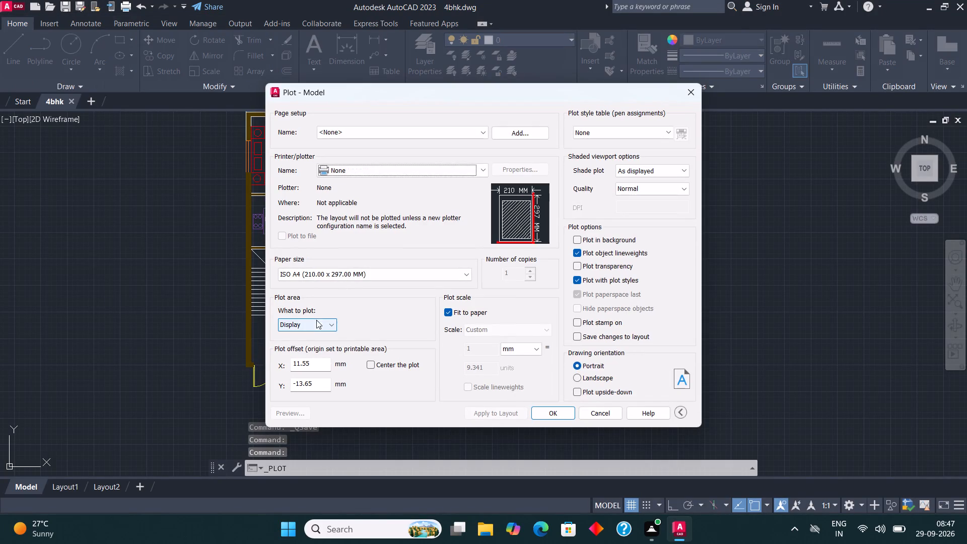
left_click(394, 135)
left_click(388, 155)
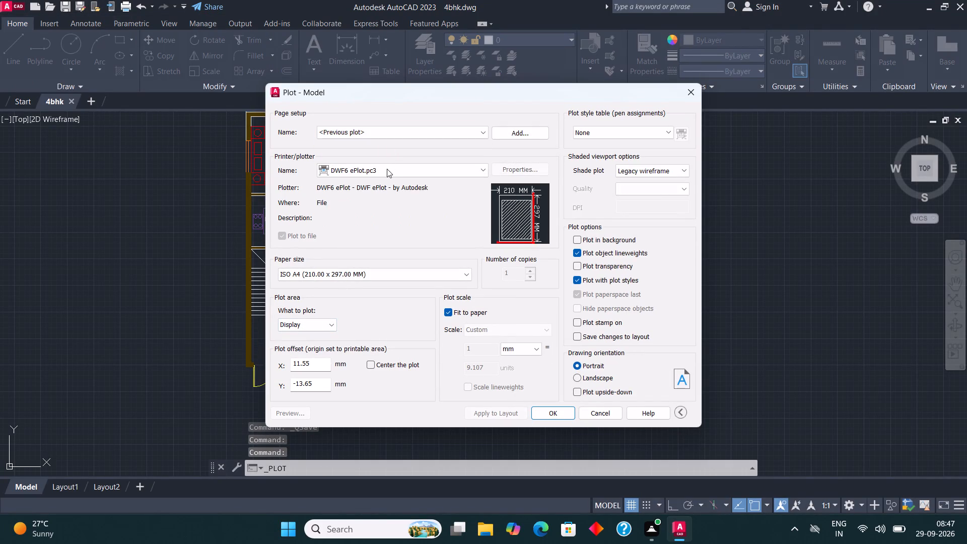
left_click(386, 173)
left_click(386, 233)
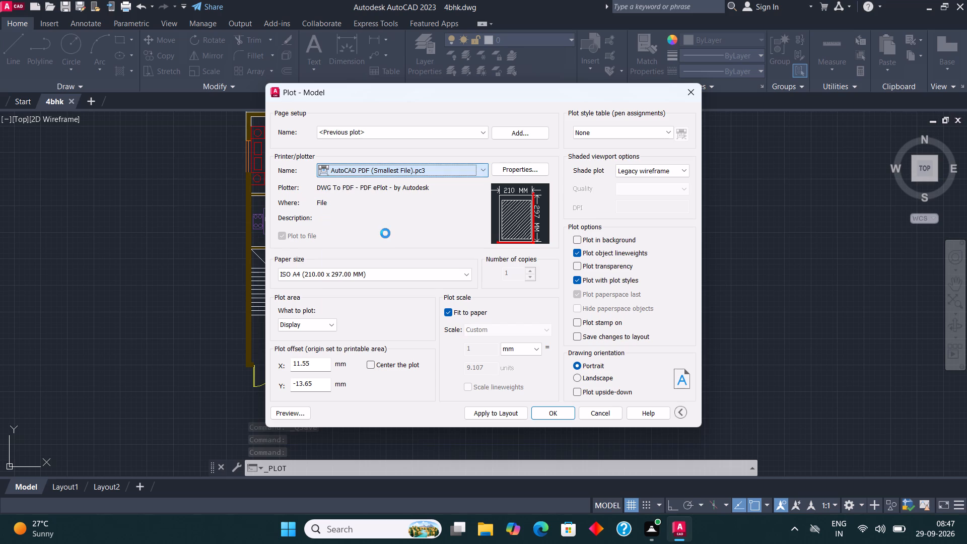
left_click(403, 171)
left_click(406, 231)
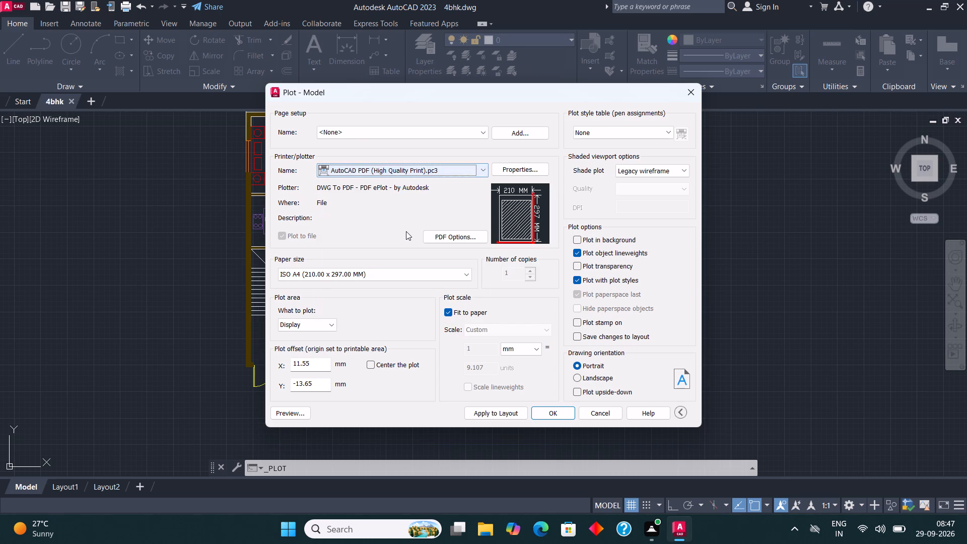
left_click(308, 323)
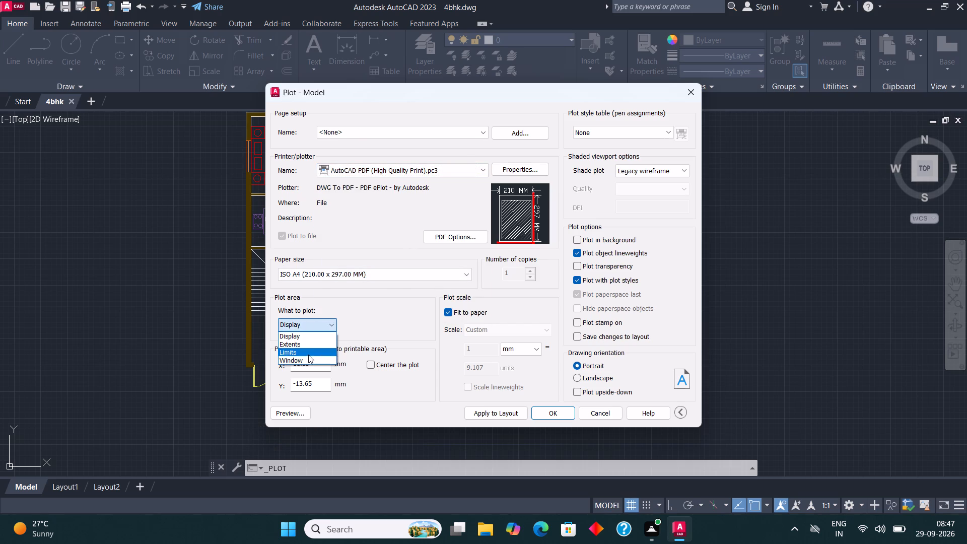
left_click(308, 358)
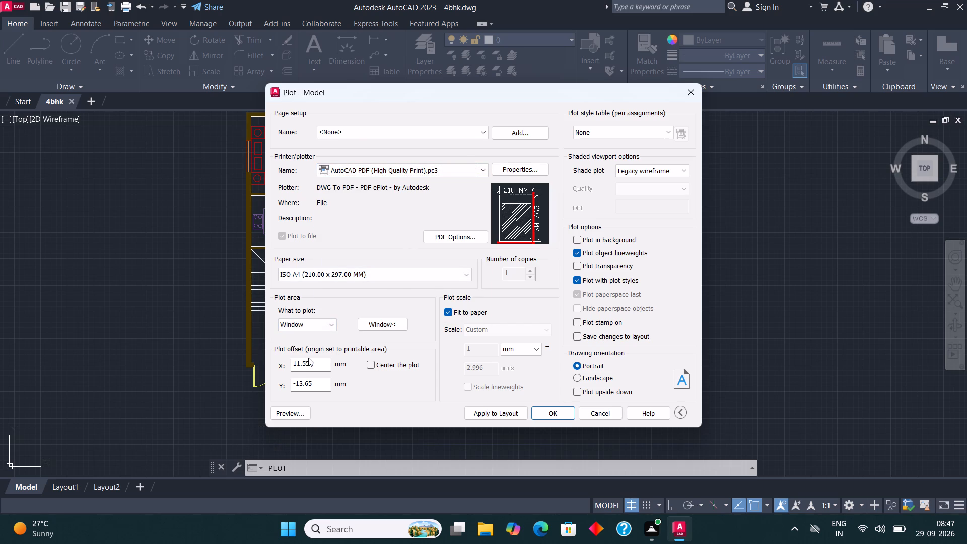
left_click(496, 413)
Plot the drawing to a PDF file named 4bhk-Model in the Downloads folder.
left_click(562, 416)
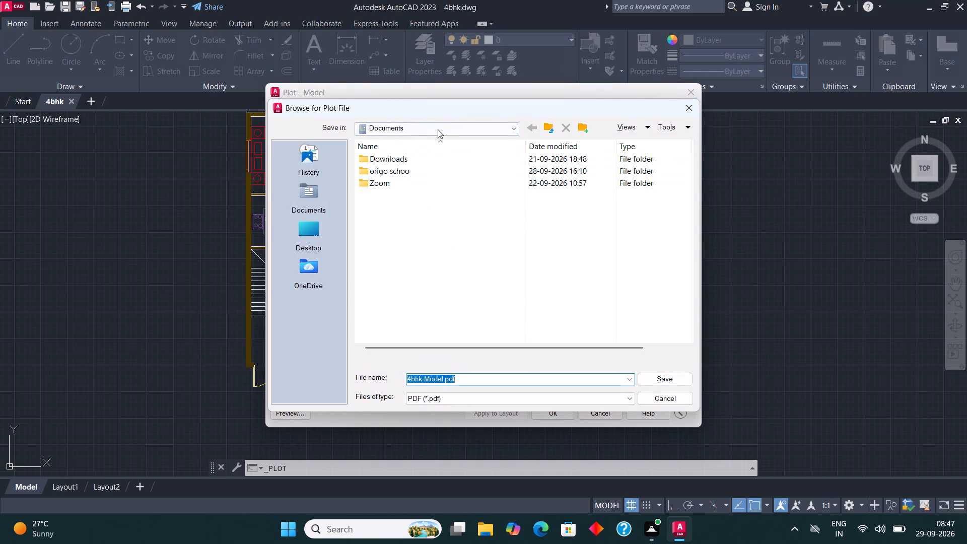
left_click(438, 129)
left_click(420, 242)
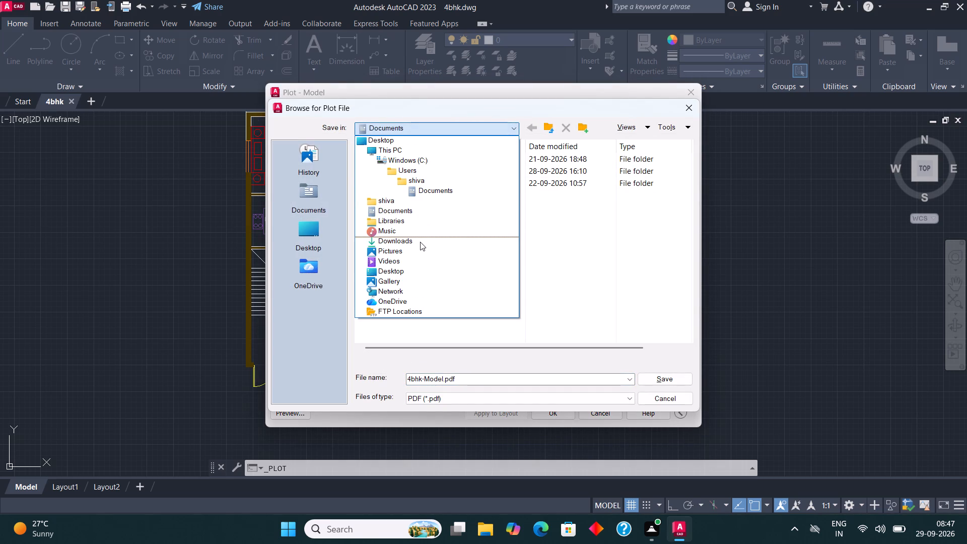
left_click(647, 378)
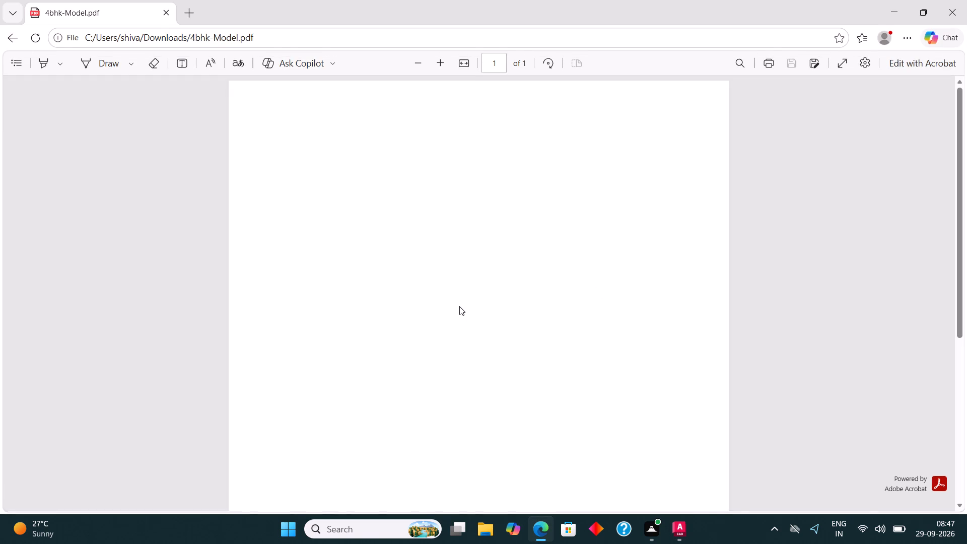
Examine the whole page of the plotted PDF in the viewer and close it.
scroll(460, 315, "down", 2)
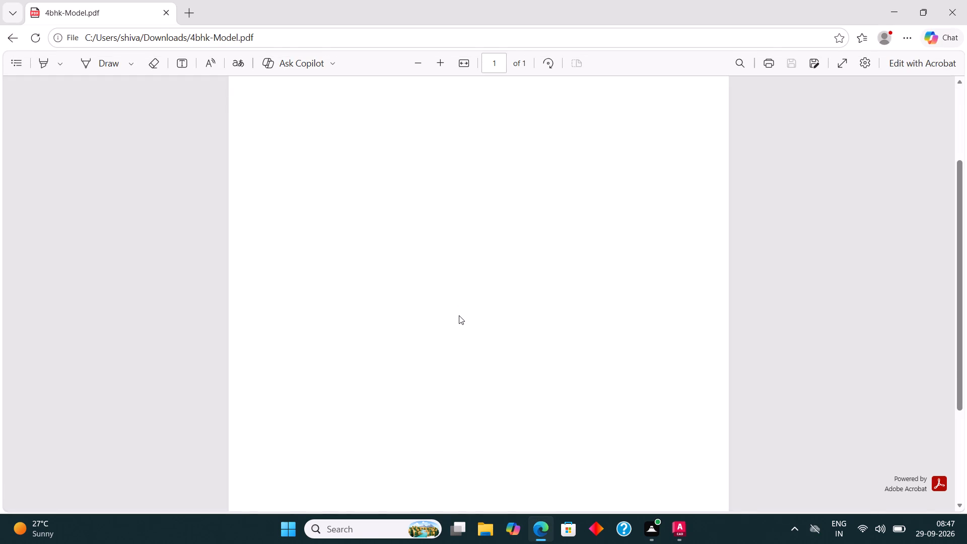
scroll(459, 315, "up", 1)
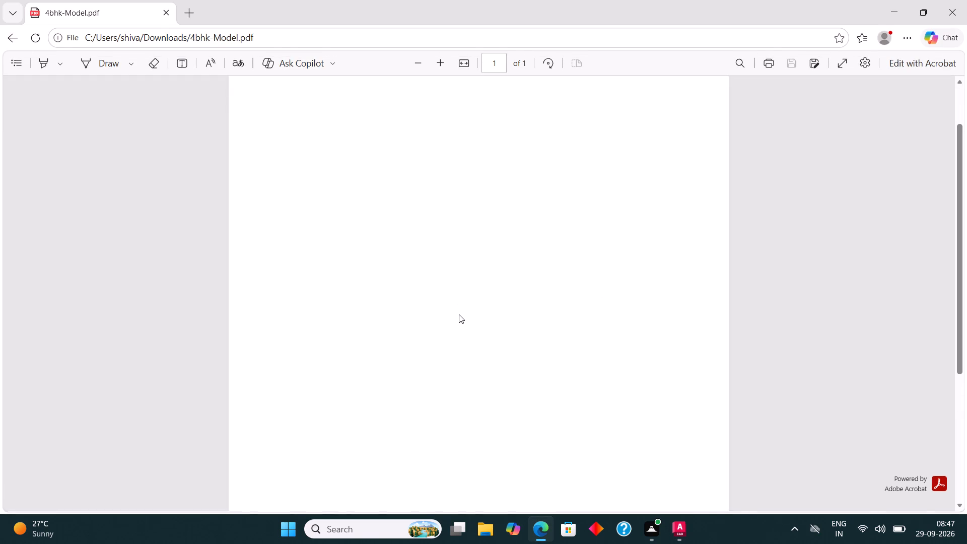
scroll(459, 314, "up", 4)
scroll(459, 314, "down", 4)
scroll(459, 314, "up", 2)
scroll(459, 314, "down", 2)
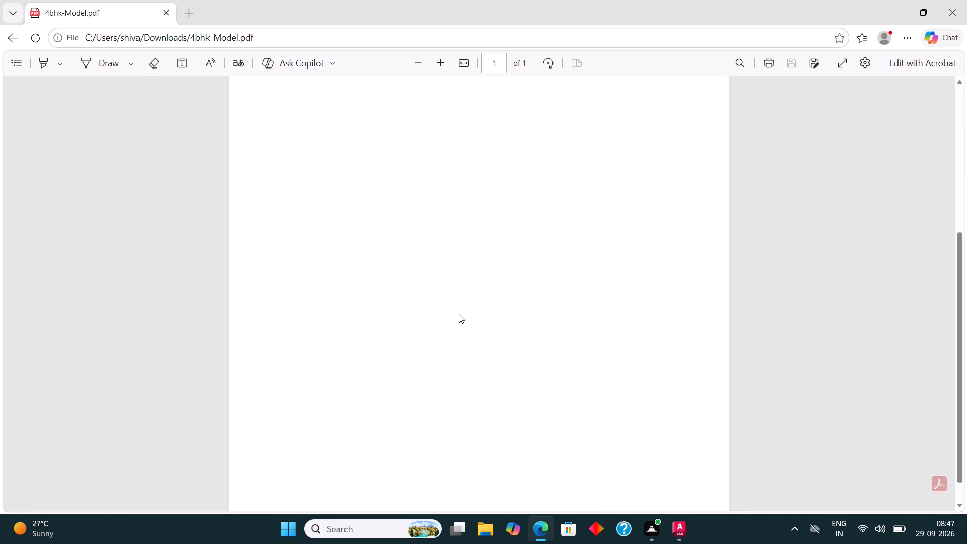
scroll(459, 314, "up", 10)
scroll(459, 314, "down", 12)
scroll(459, 314, "up", 6)
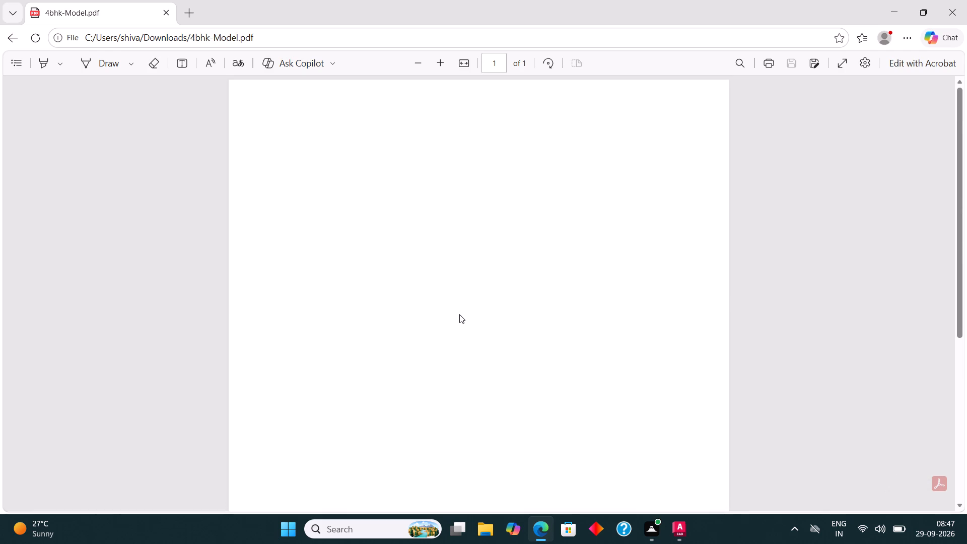
scroll(459, 314, "up", 6)
scroll(459, 314, "down", 6)
scroll(459, 314, "up", 6)
left_click(959, 16)
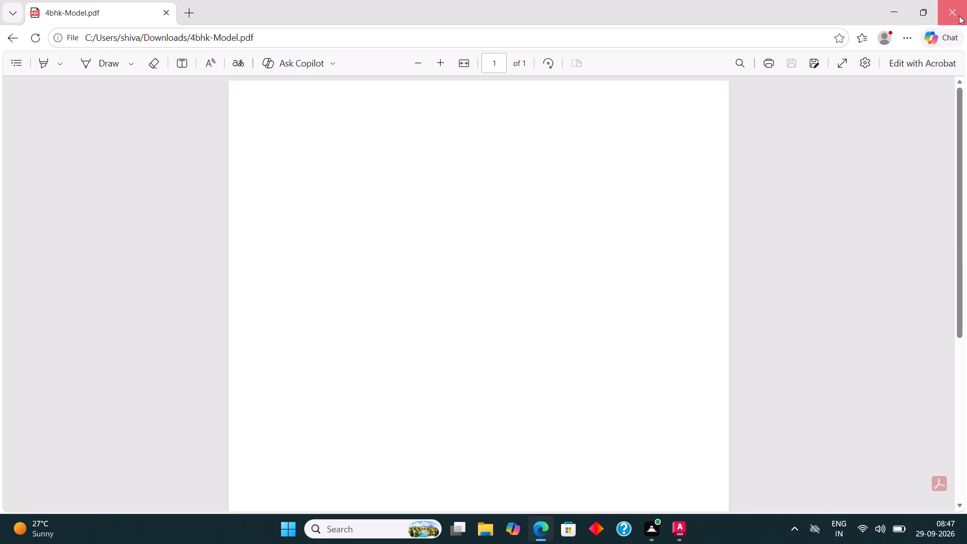
Reopen the plot settings and review the PDF options, leaving the page setup at <None>.
left_click(6, 8)
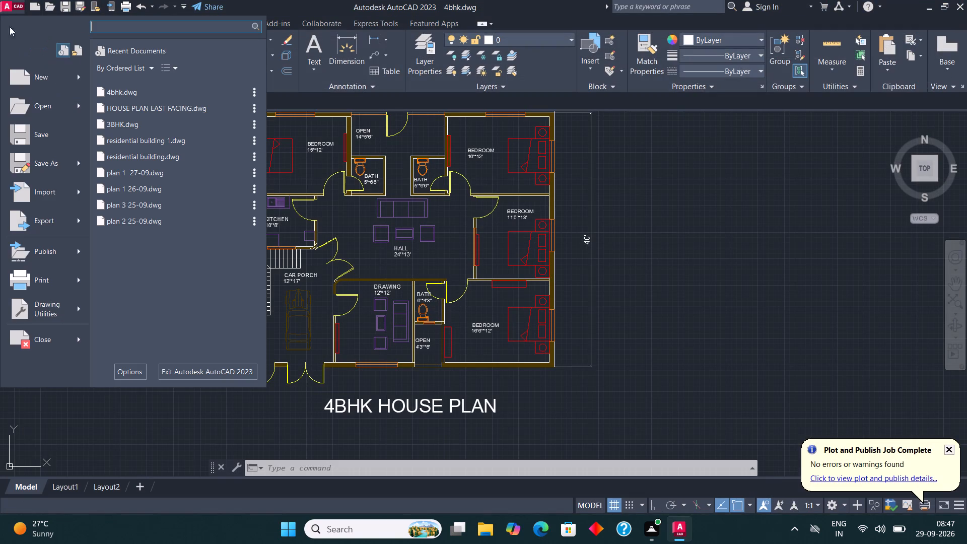
left_click(52, 275)
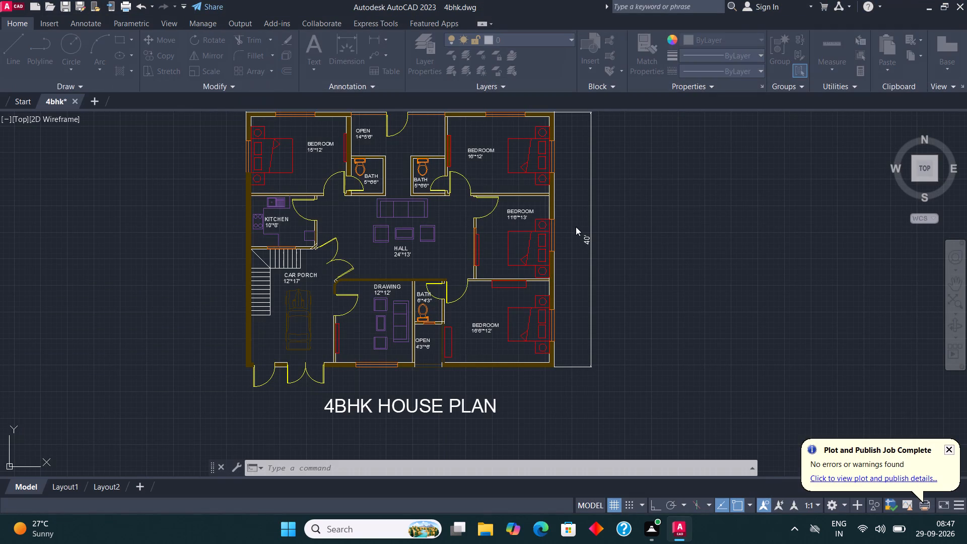
left_click(351, 128)
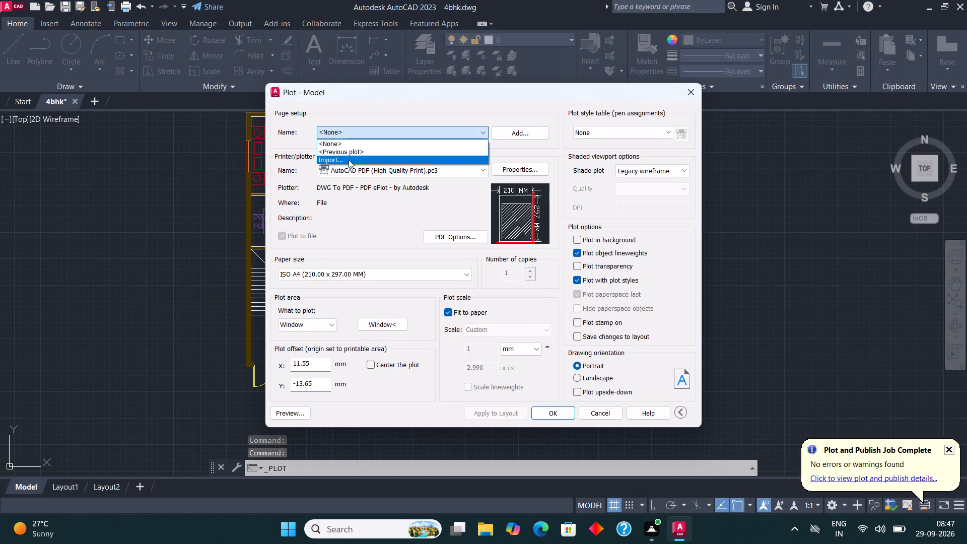
left_click(350, 149)
left_click(352, 132)
left_click(351, 140)
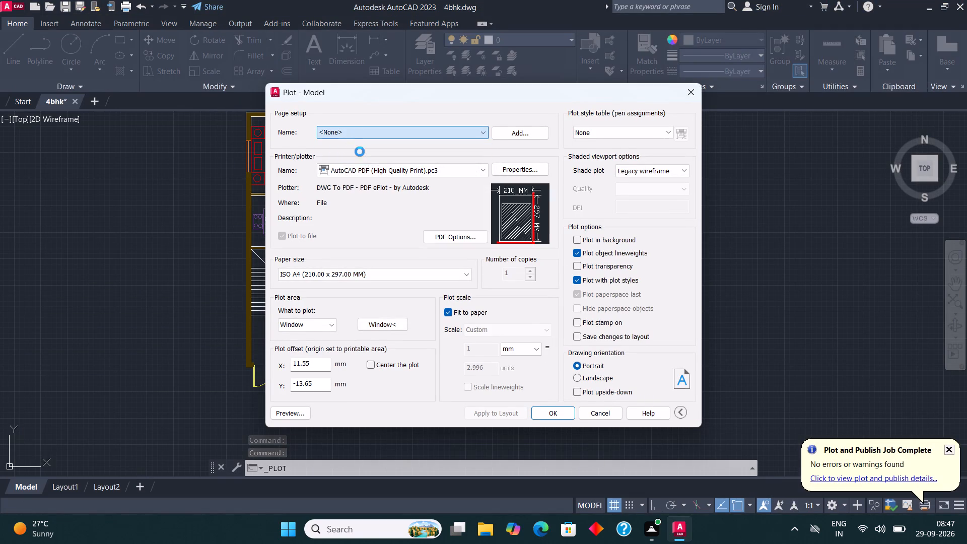
left_click(441, 239)
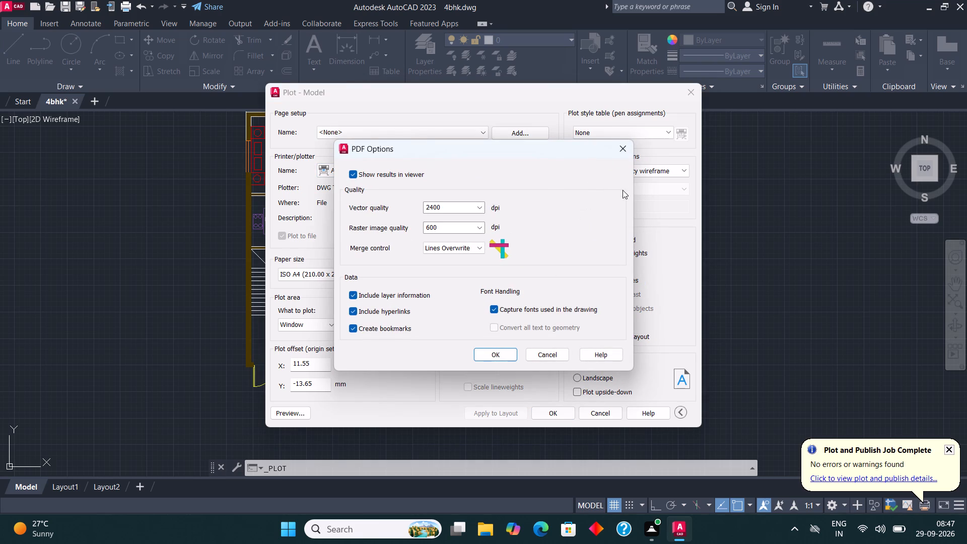
left_click(490, 359)
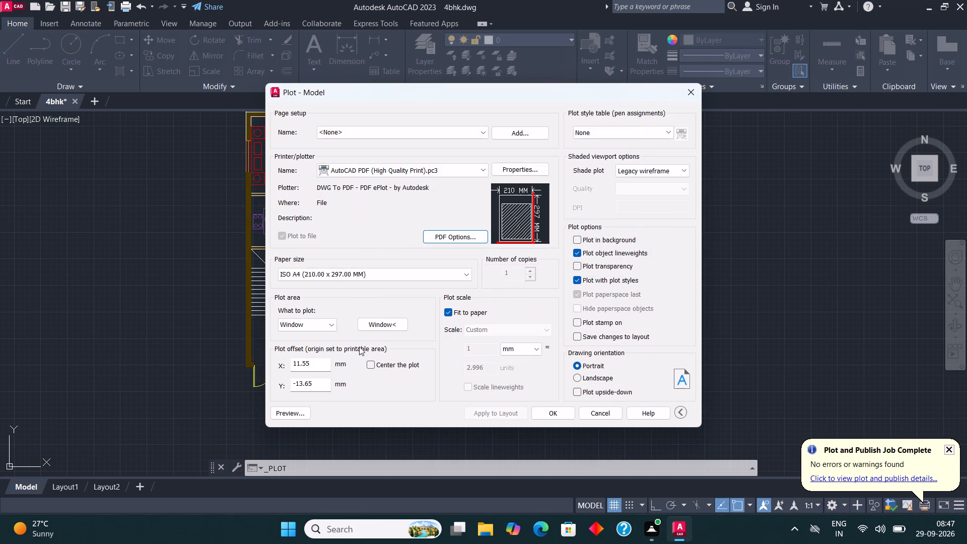
Try the different plot area options, settle on Display, and apply the plot settings to the layout.
left_click(328, 328)
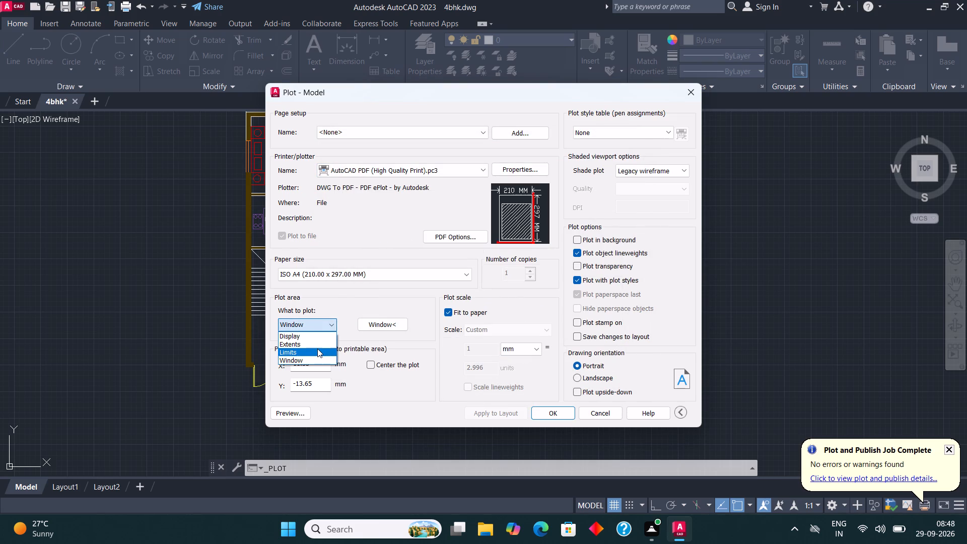
left_click(317, 349)
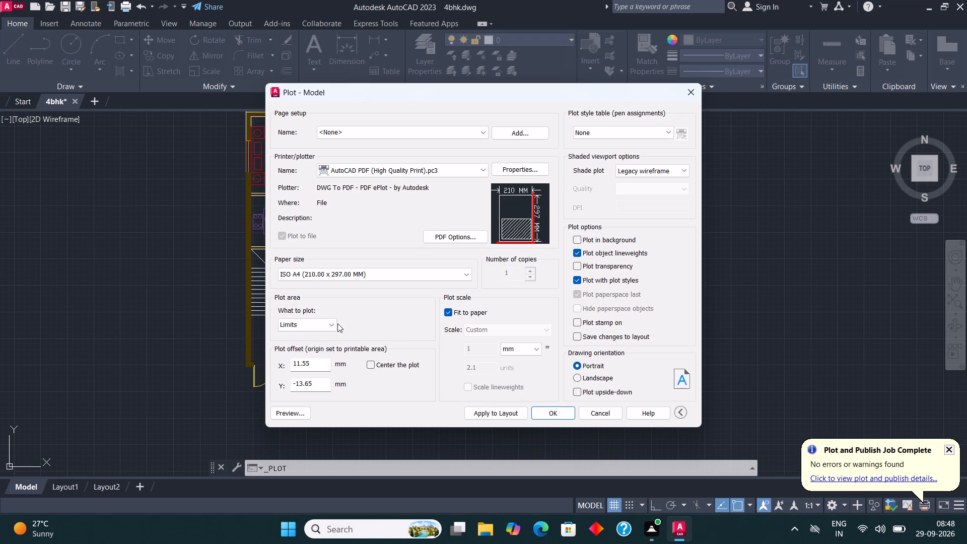
left_click(326, 325)
left_click(318, 336)
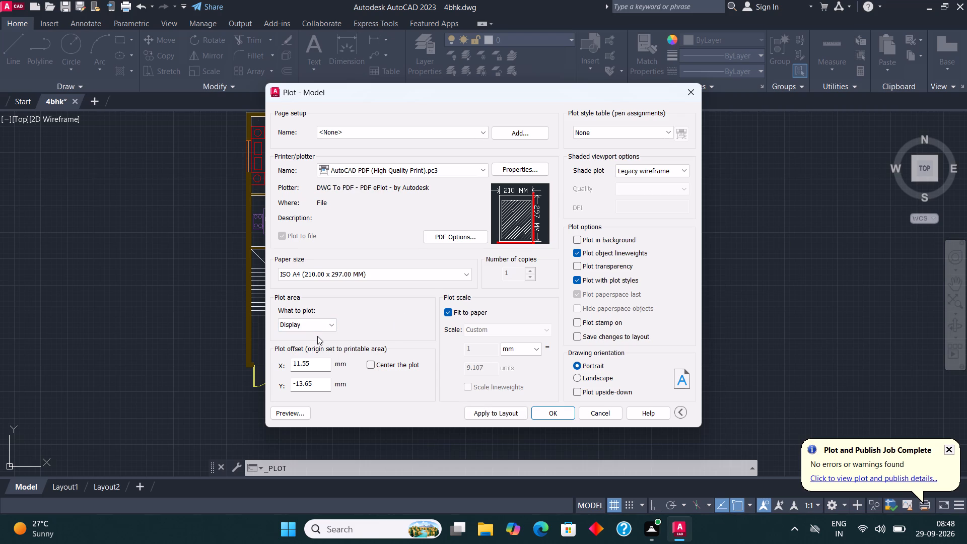
left_click(317, 328)
left_click(312, 337)
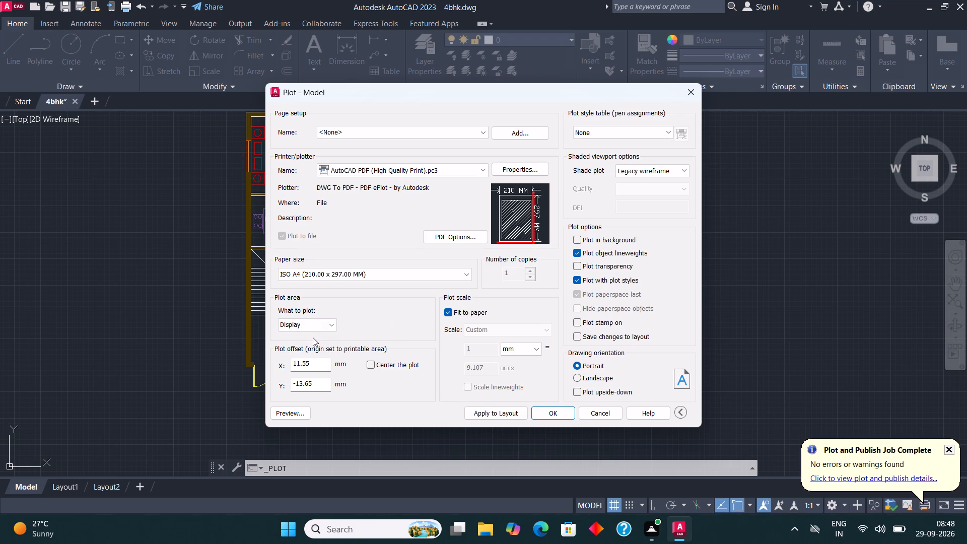
left_click(319, 326)
left_click(310, 344)
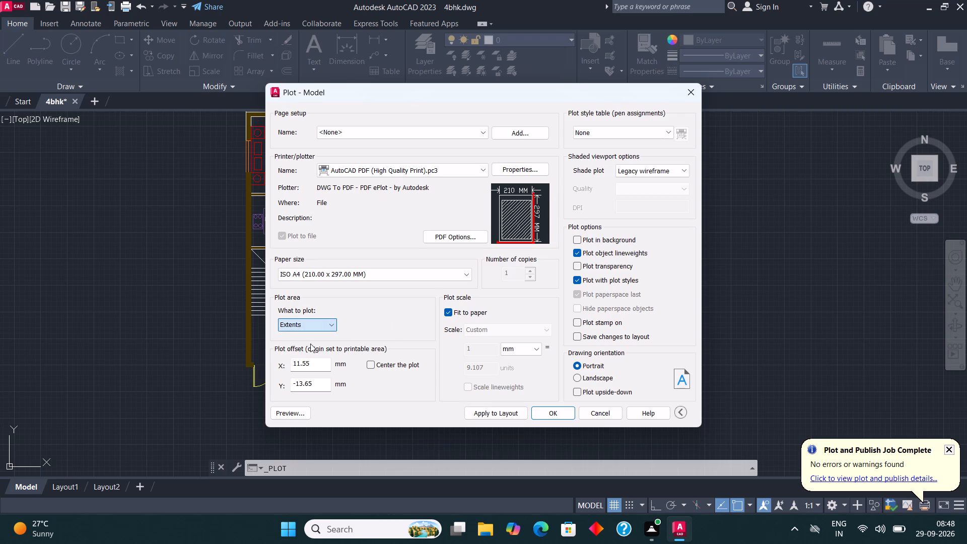
left_click(312, 325)
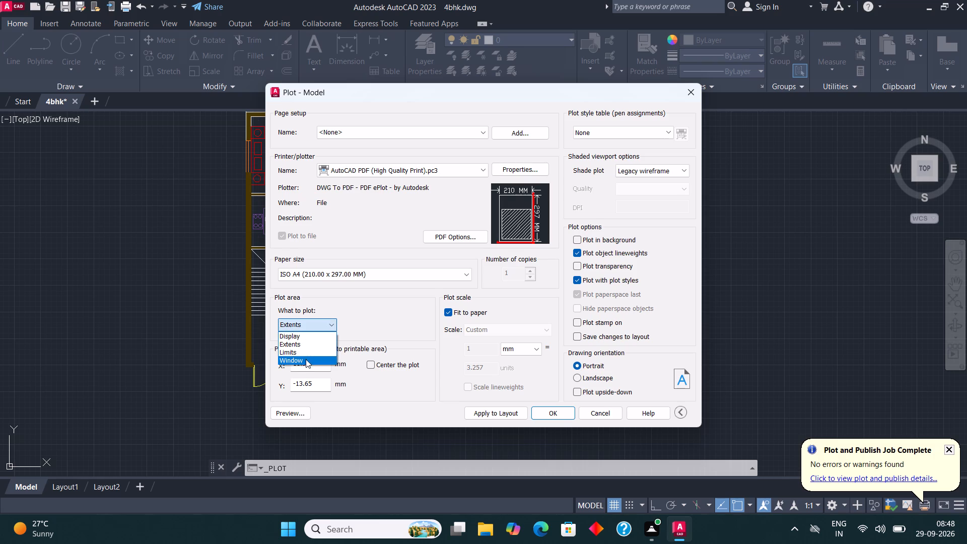
left_click(306, 359)
left_click(311, 324)
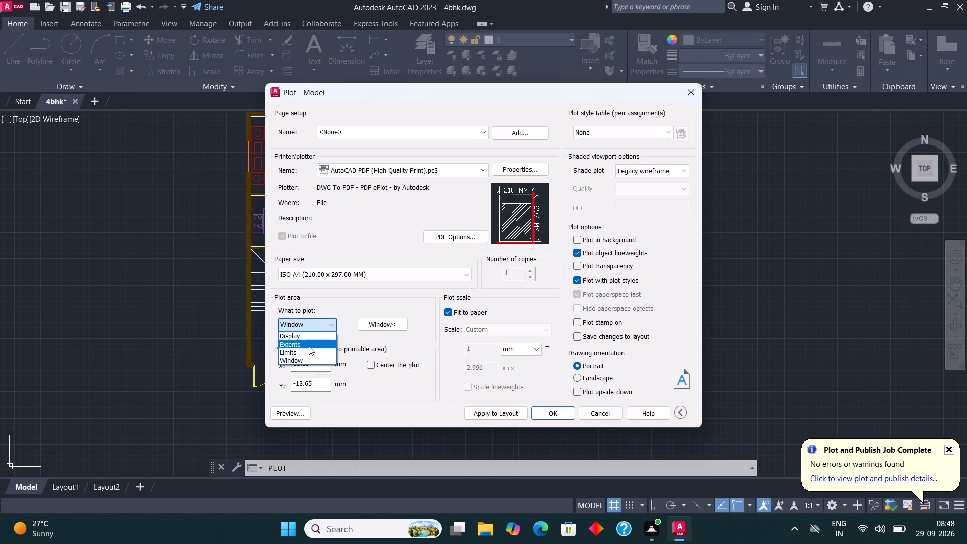
left_click(305, 355)
left_click(311, 325)
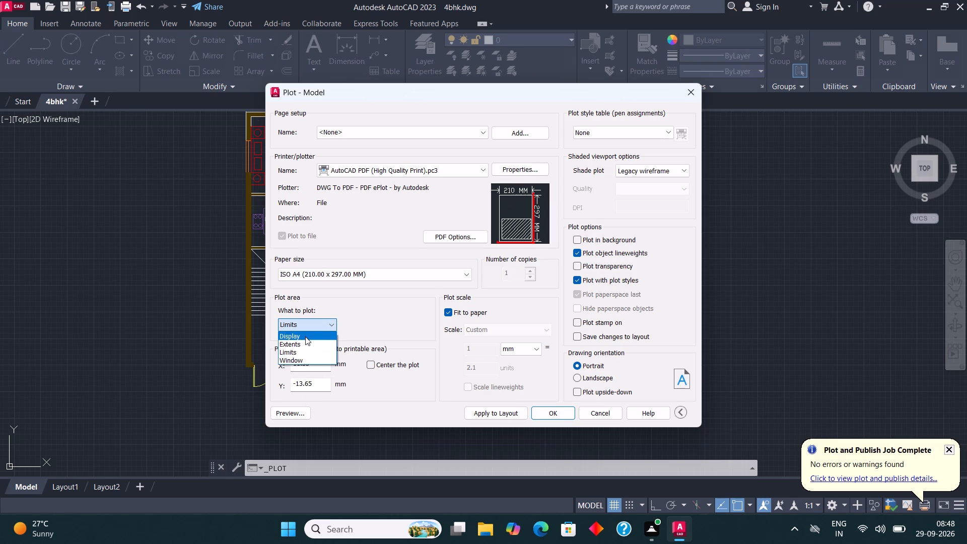
left_click(305, 336)
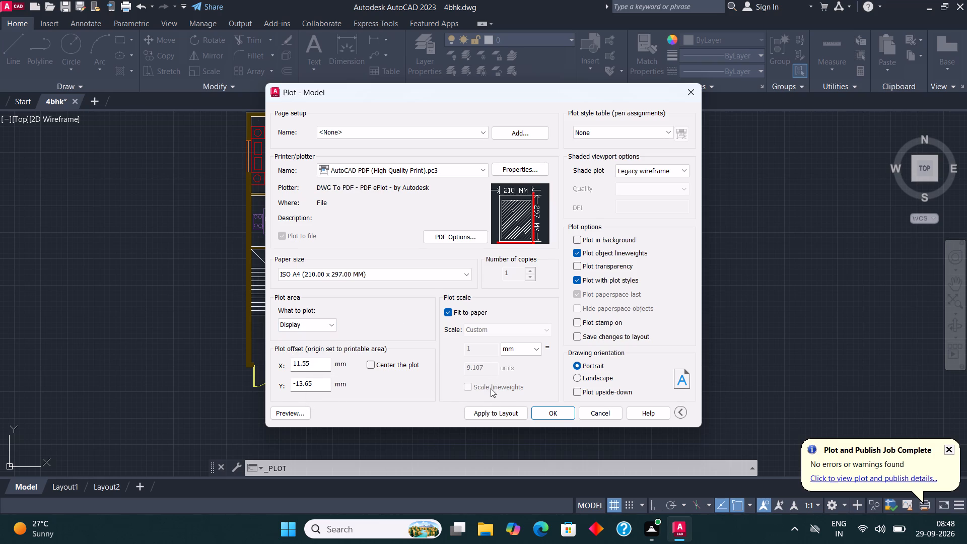
left_click(497, 414)
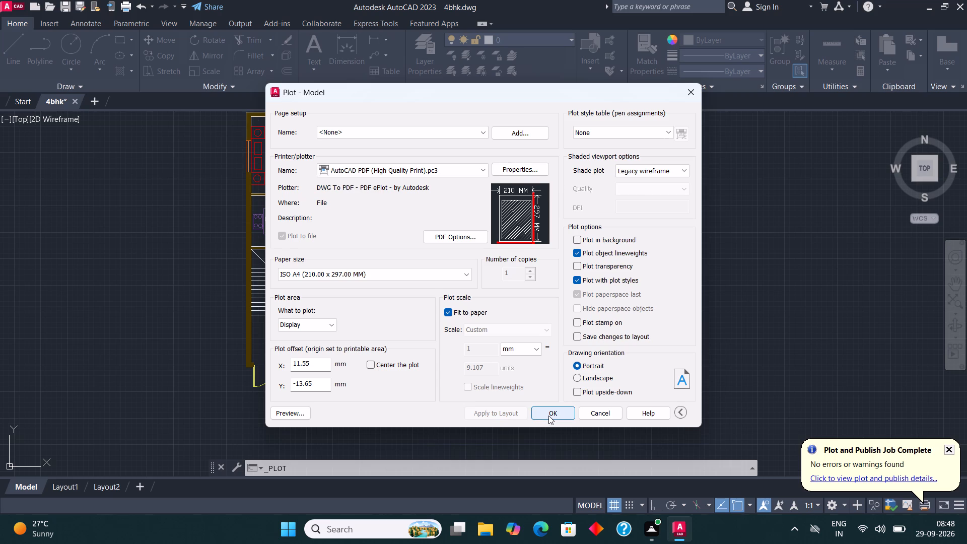
Plot the drawing again to PDF as 4bhk-Model in the Downloads folder.
left_click(548, 416)
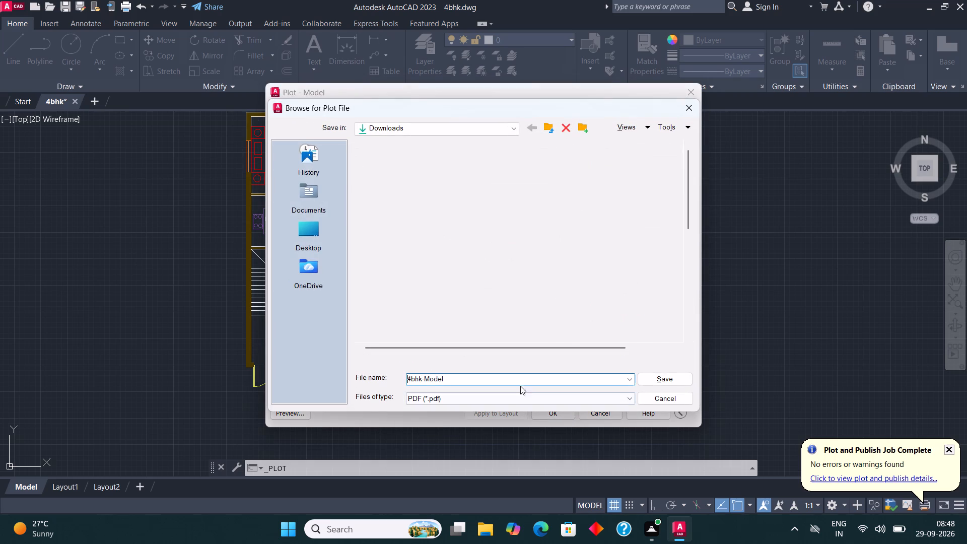
left_click(653, 382)
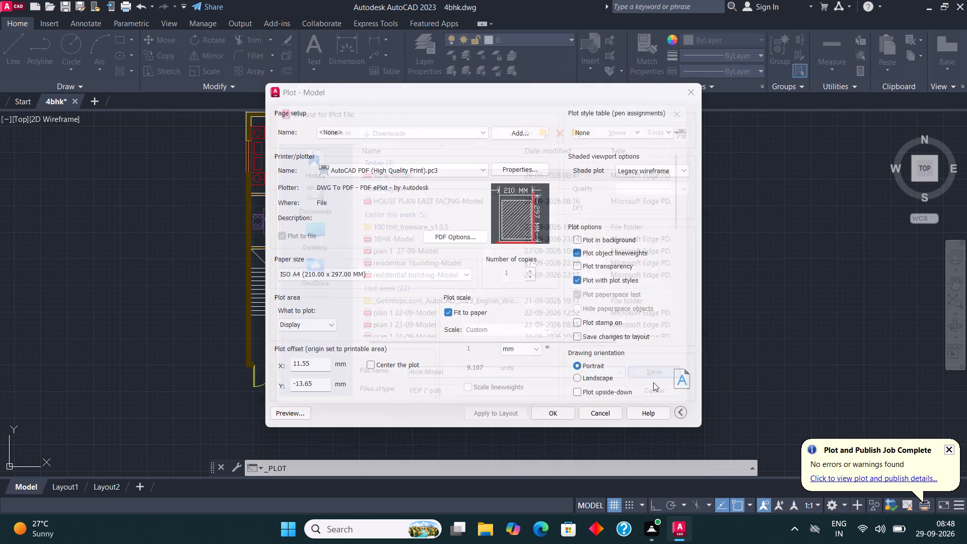
Examine the newly plotted 4bhk-Model PDF page in the viewer and close it.
left_click(522, 272)
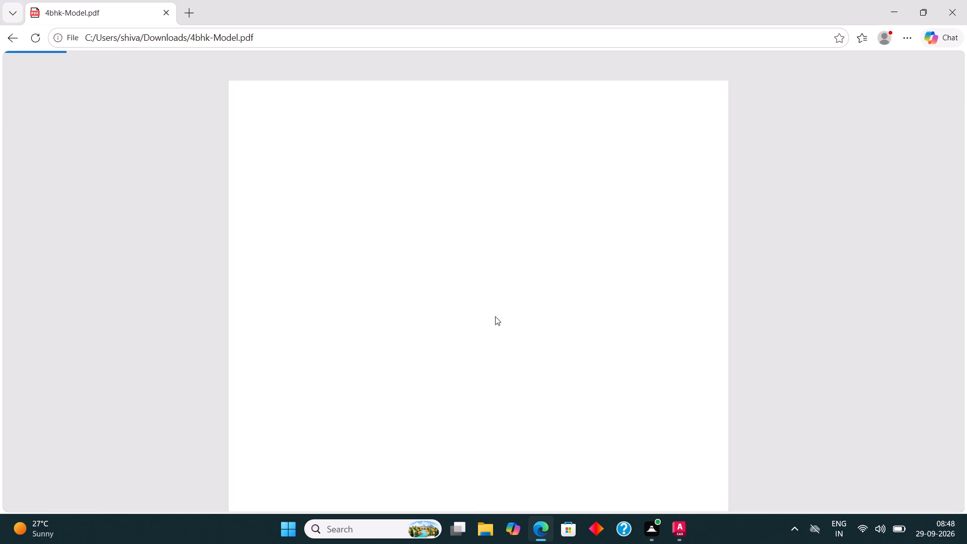
scroll(460, 349, "down", 7)
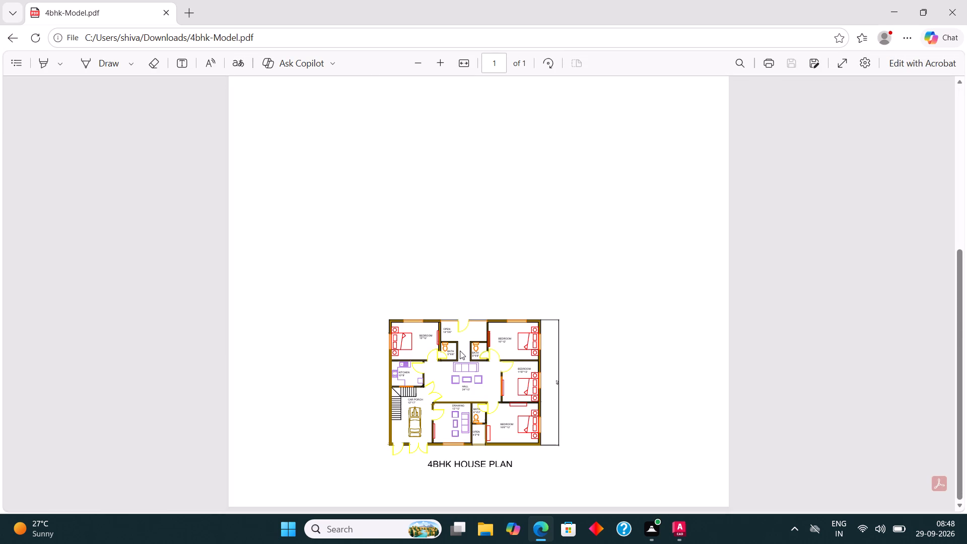
scroll(460, 351, "down", 2)
left_click(947, 19)
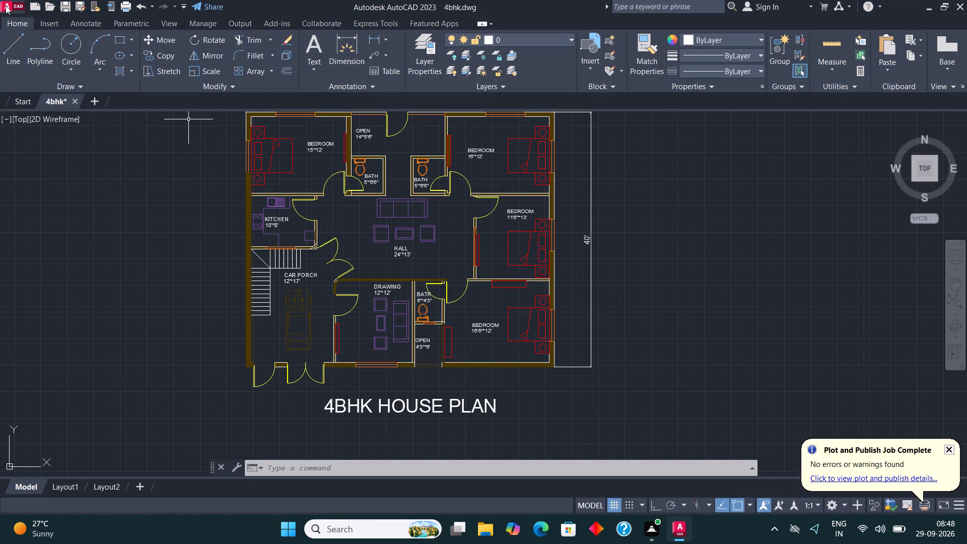
Export the current display of the drawing as the DWF file 4bhk.dwf in the Downloads folder.
left_click(6, 5)
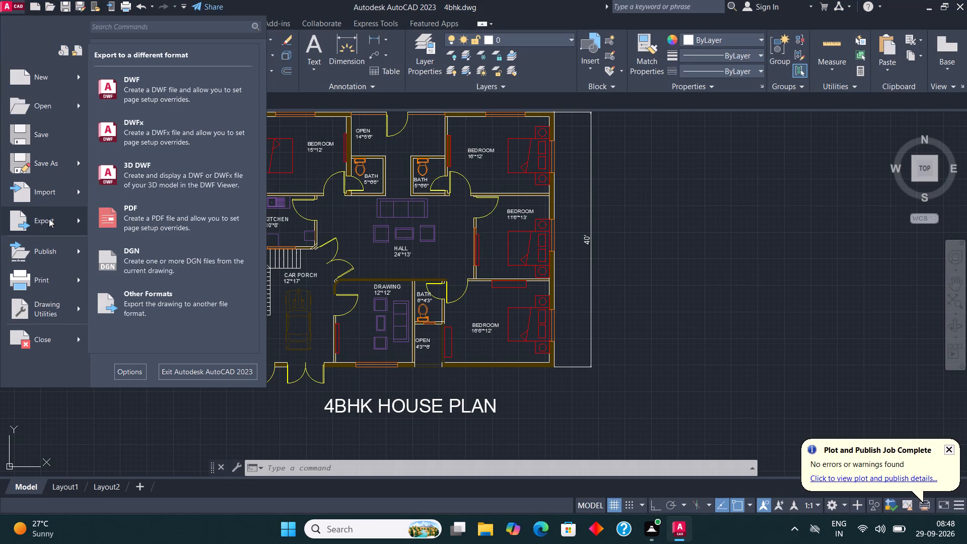
left_click(177, 103)
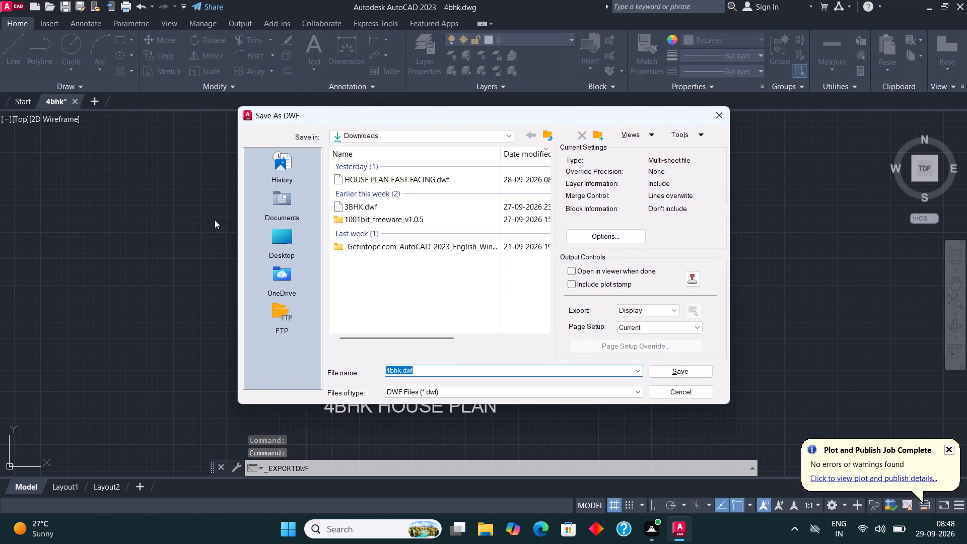
left_click(662, 368)
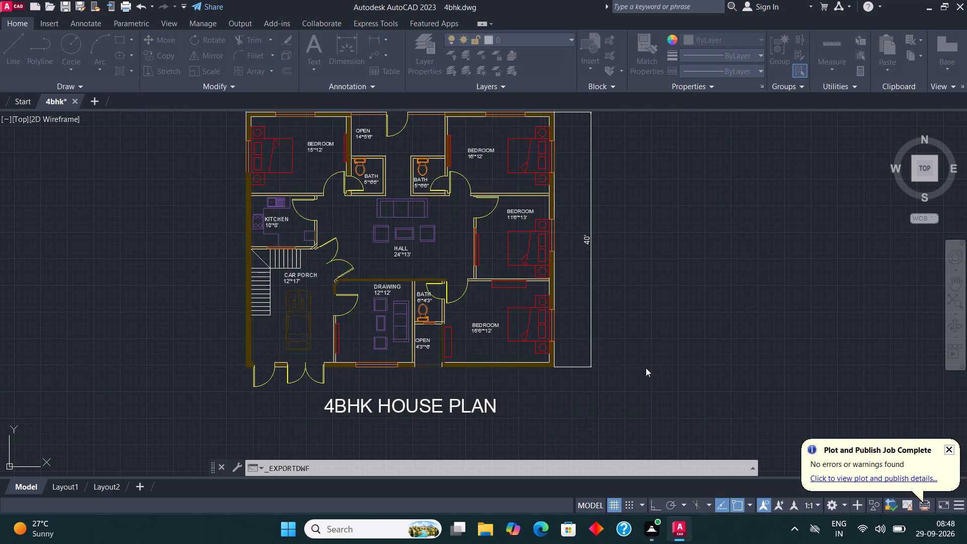